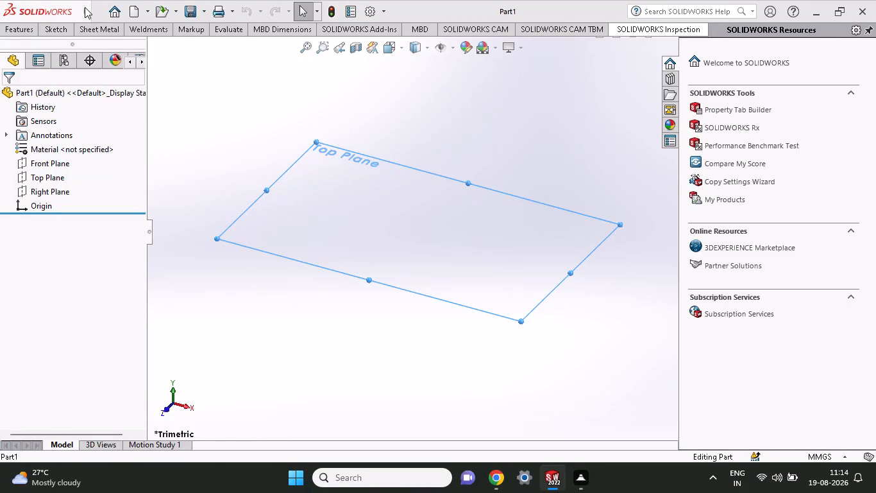
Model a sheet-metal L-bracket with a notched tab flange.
Sketch a center rectangle on the Front Plane, centred on the origin, about 38 mm wide and 117 mm high.
{"action": "left_click", "coordinate": [60, 29]}
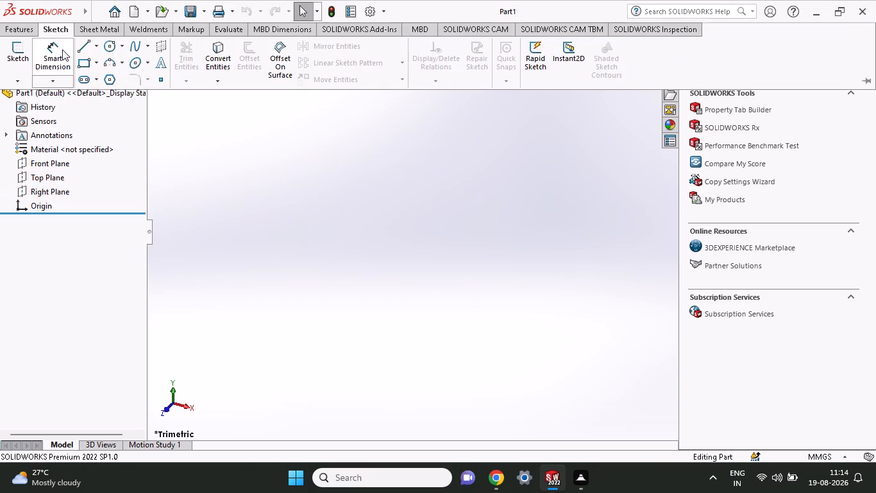
{"action": "left_click", "coordinate": [99, 65]}
{"action": "left_click", "coordinate": [90, 92]}
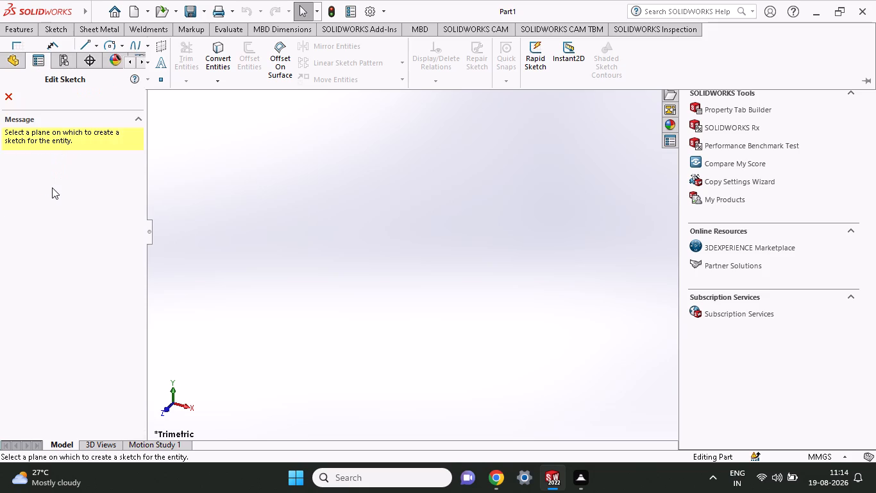
{"action": "left_click", "coordinate": [306, 200]}
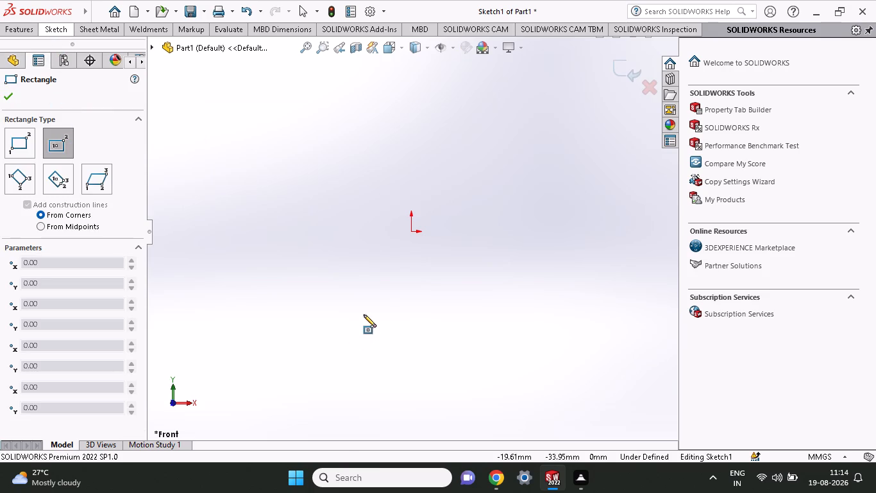
{"action": "left_click", "coordinate": [411, 232]}
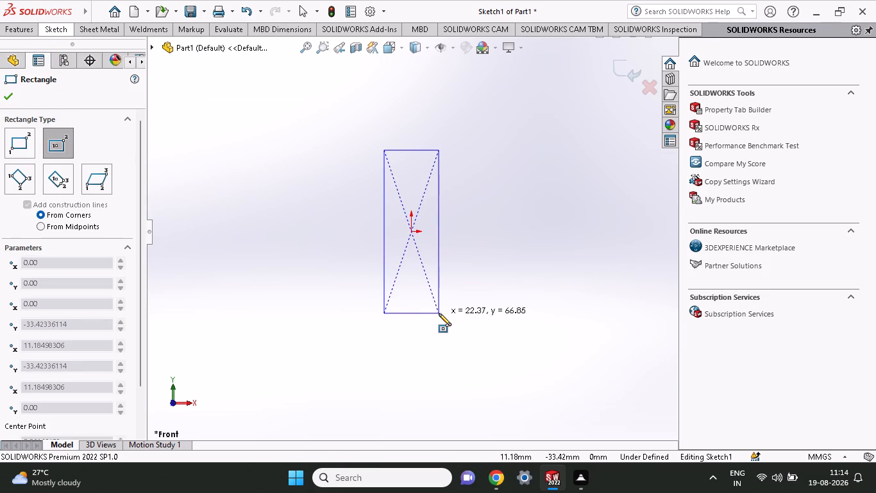
{"action": "left_click", "coordinate": [457, 374]}
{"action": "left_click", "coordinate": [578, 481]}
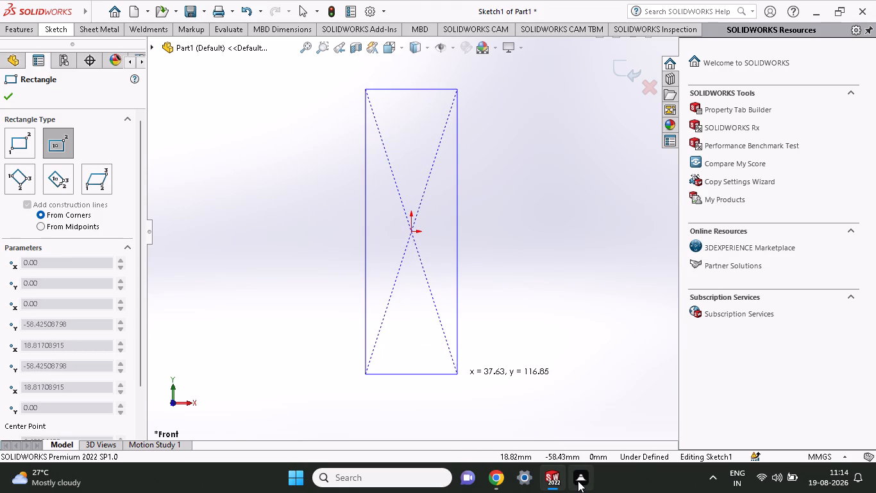
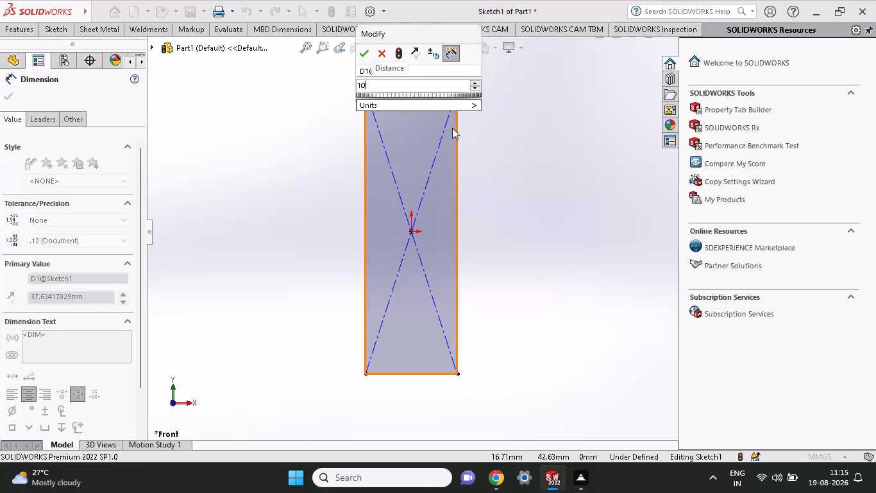
Set the rectangle's width to 10.20 mm.
{"action": "key", "text": "period"}
{"action": "type", "text": "20"}
{"action": "key", "text": "Return"}
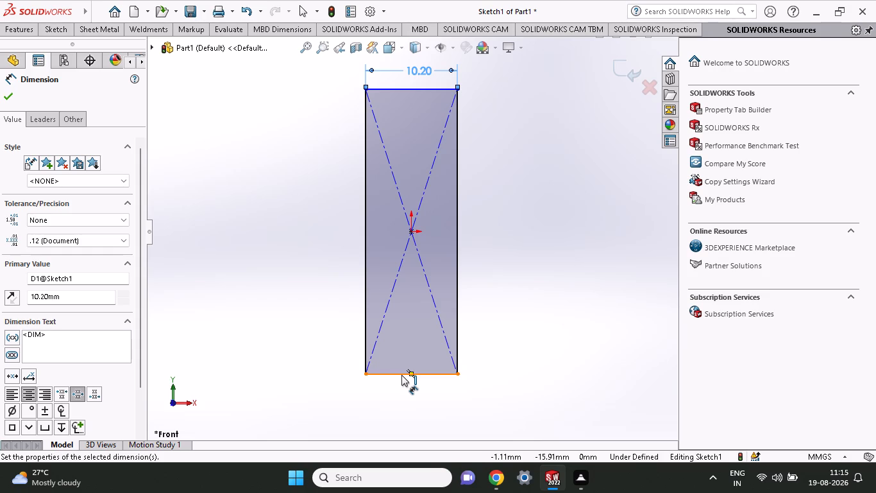
Dimension the rectangle's vertical side and set its height to 21.65+3.35+1.92 mm, giving 26.92 mm.
{"action": "left_click", "coordinate": [460, 285]}
{"action": "left_click", "coordinate": [528, 288]}
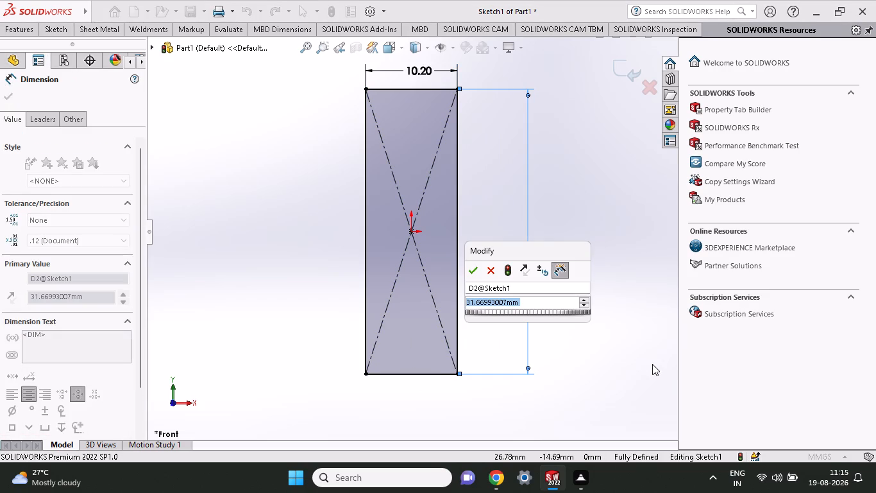
{"action": "key", "text": "2"}
{"action": "type", "text": "1.65+"}
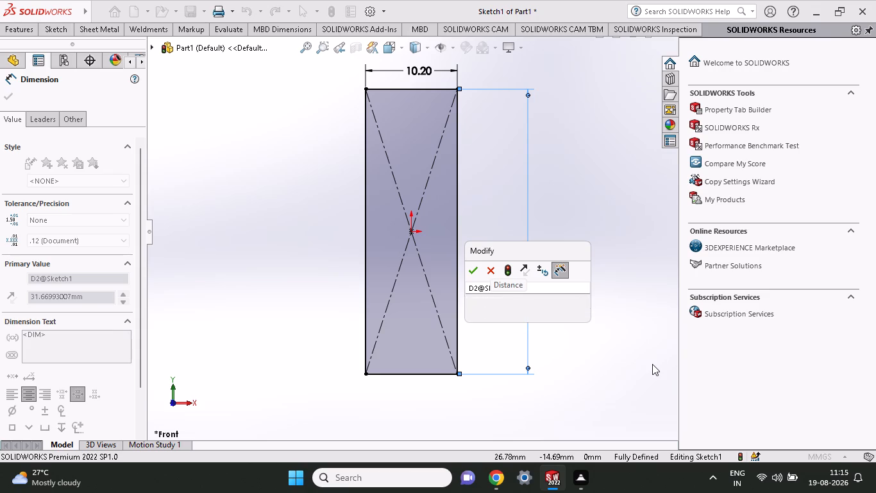
{"action": "type", "text": "3.35+"}
{"action": "type", "text": "1.92"}
{"action": "key", "text": "Return"}
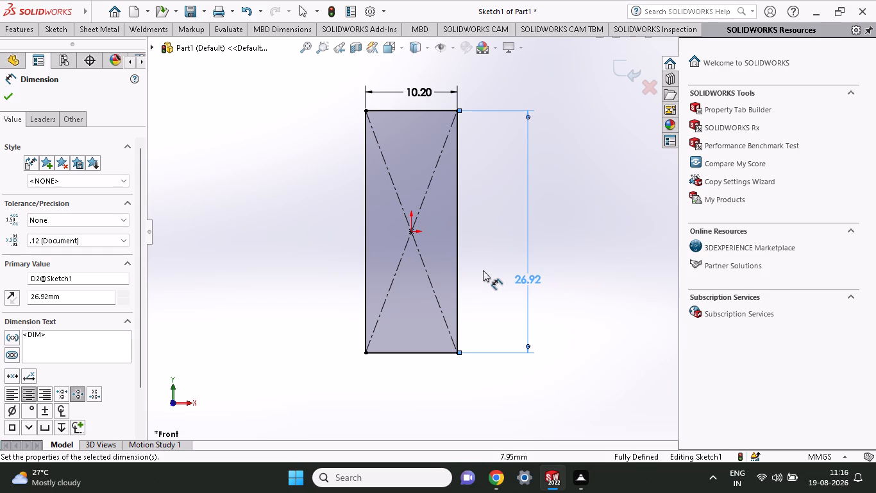
Sketch a vertical straight slot inside the rectangle, in line with the origin, about 19.5 mm between arc centres and 3.4 mm wide.
{"action": "left_click", "coordinate": [59, 33]}
{"action": "left_click", "coordinate": [90, 79]}
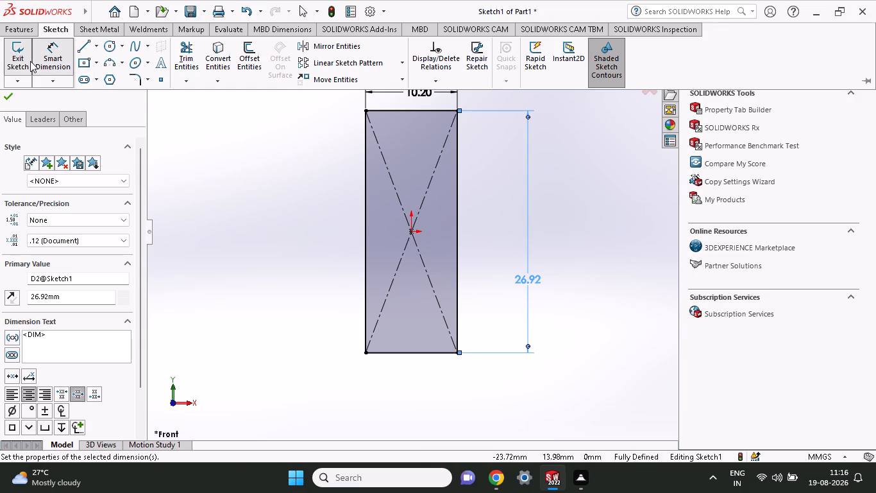
{"action": "left_click", "coordinate": [81, 80]}
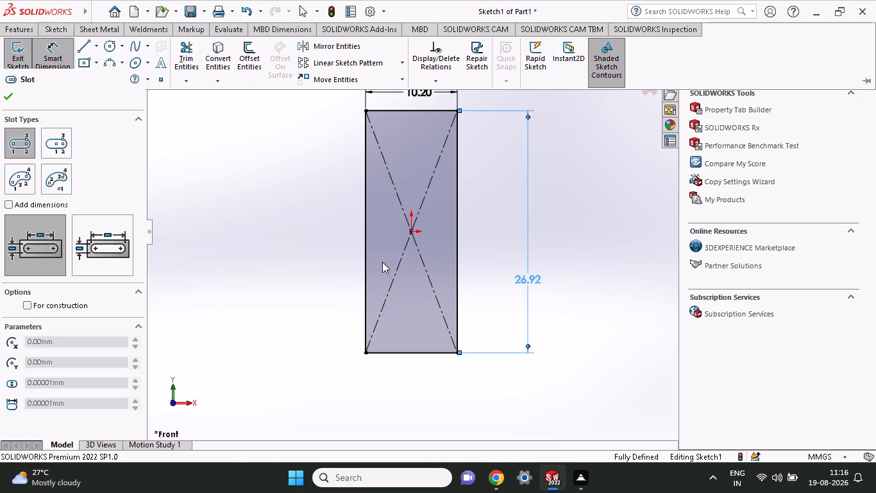
{"action": "left_click", "coordinate": [412, 147]}
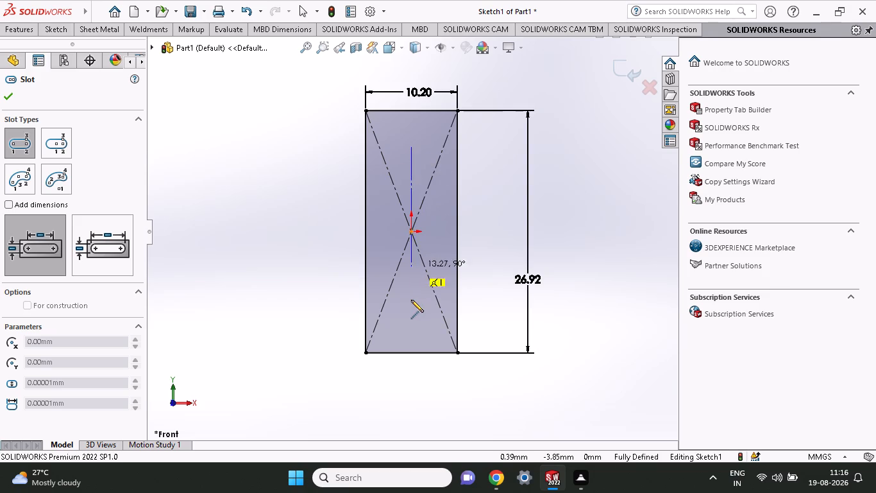
{"action": "left_click", "coordinate": [414, 322]}
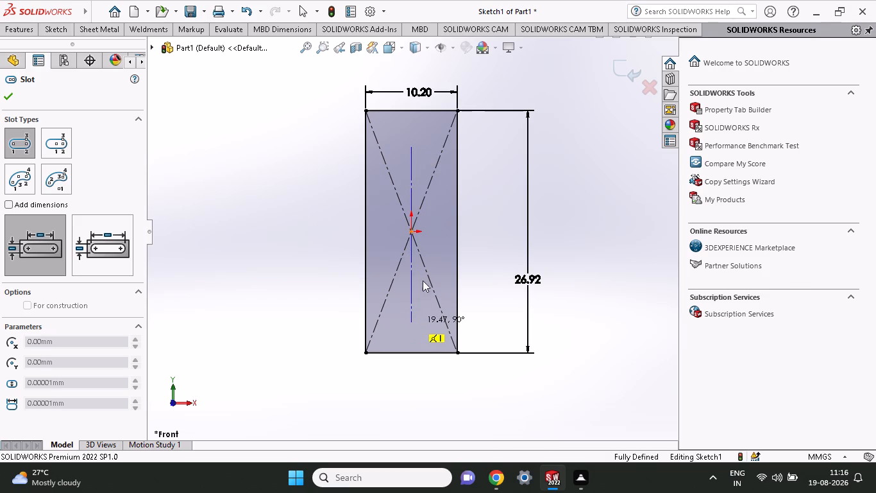
{"action": "left_click", "coordinate": [426, 225]}
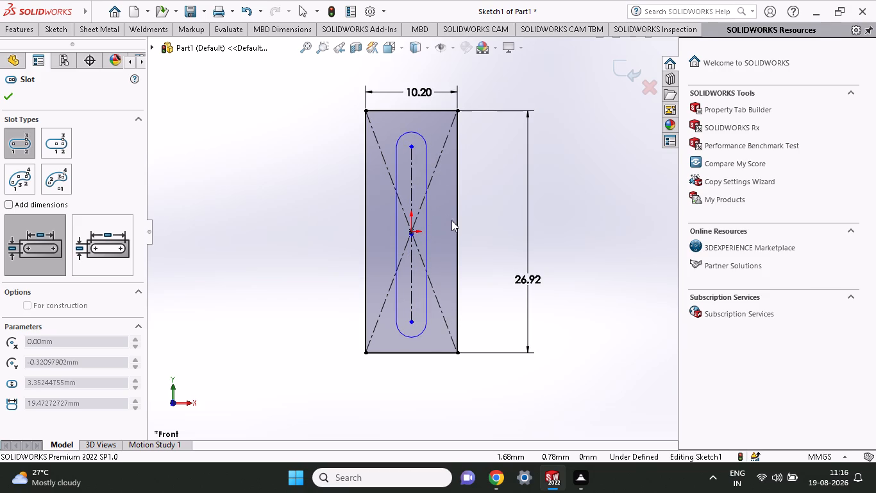
Dimension the slot's upper end arc with a radius of 2.10 mm.
{"action": "left_click", "coordinate": [50, 28]}
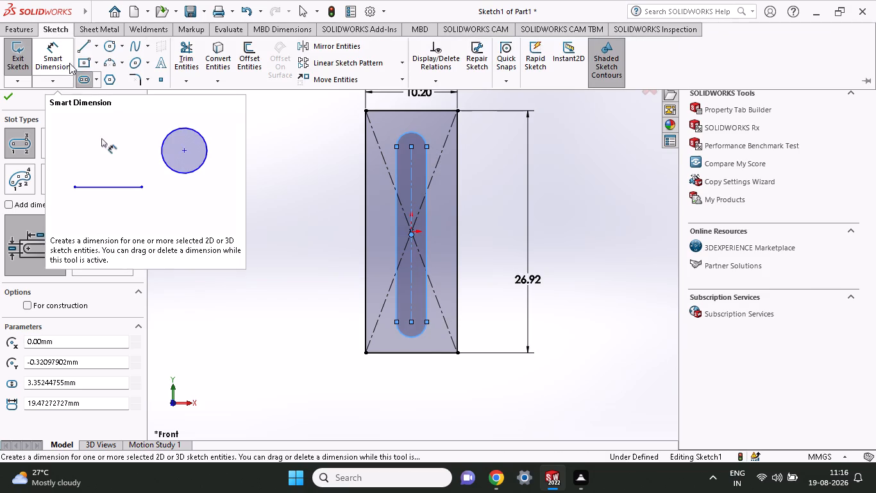
{"action": "left_click", "coordinate": [56, 62]}
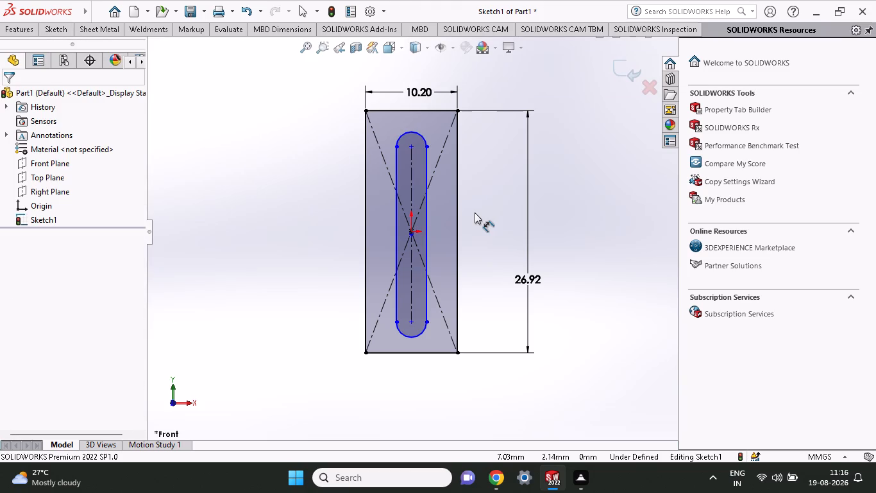
{"action": "left_click", "coordinate": [424, 141]}
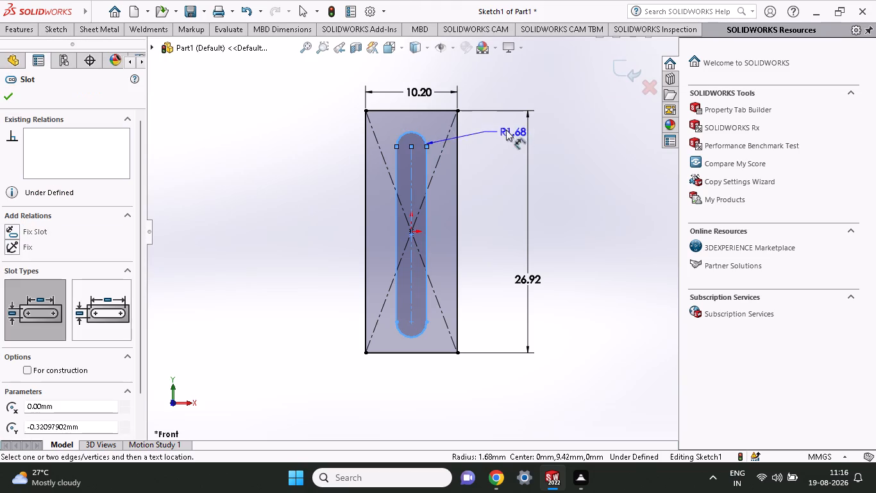
{"action": "left_click", "coordinate": [498, 122]}
{"action": "type", "text": "2."}
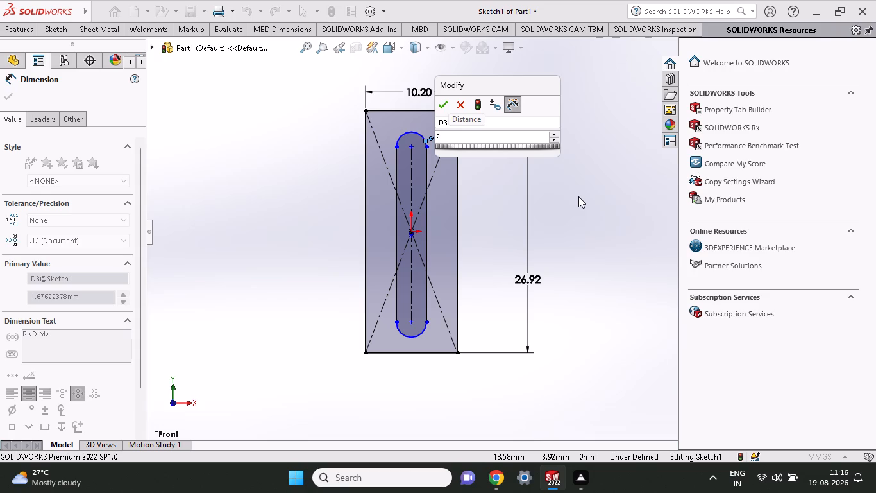
{"action": "type", "text": "10"}
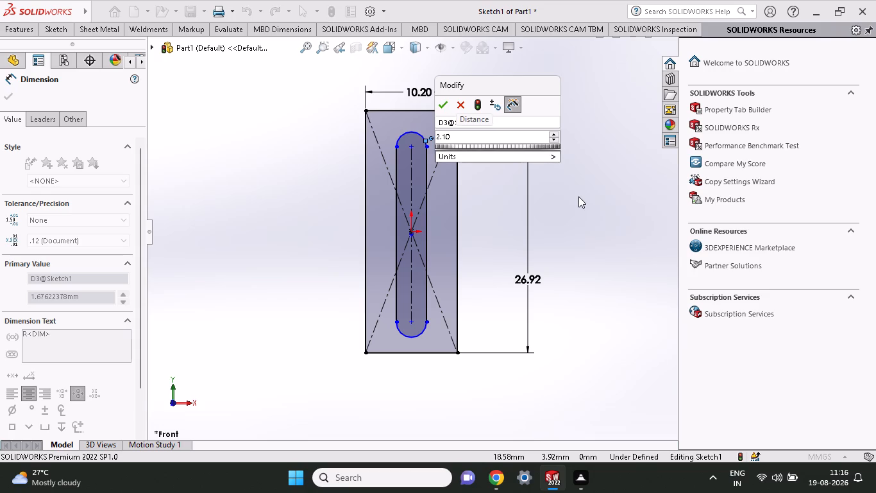
{"action": "key", "text": "Return"}
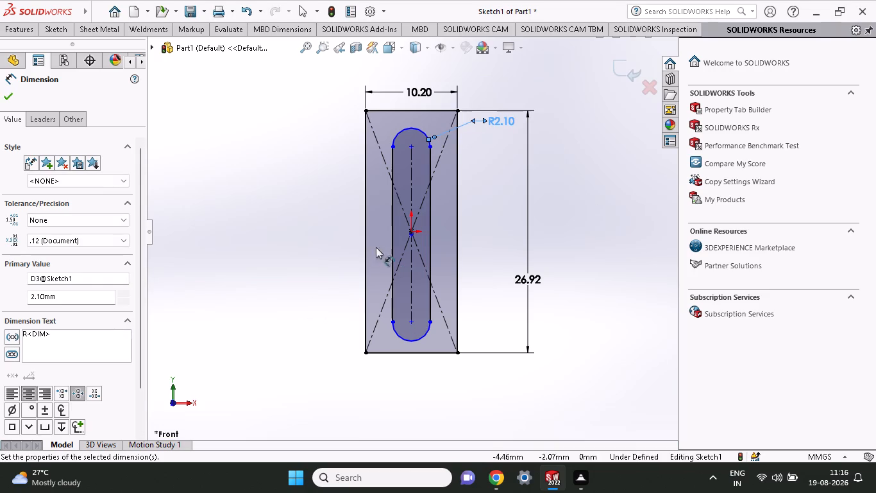
Dimension the slot's upper arc centre from the origin at 18.30/2 mm, giving 9.15 mm.
{"action": "left_click", "coordinate": [411, 144]}
{"action": "left_click", "coordinate": [411, 229]}
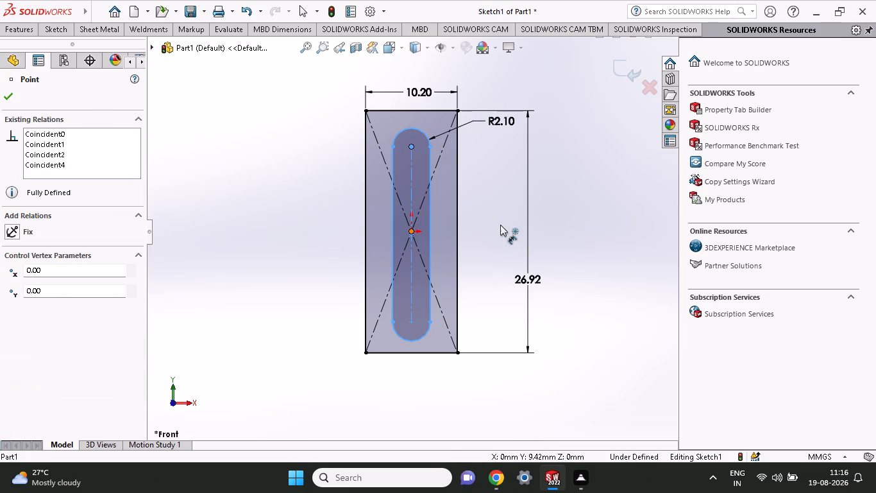
{"action": "left_click", "coordinate": [499, 225]}
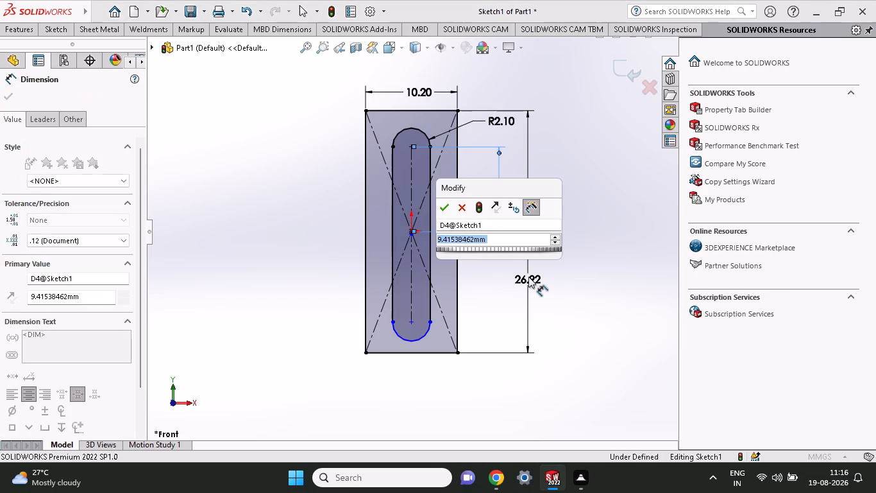
{"action": "type", "text": "18"}
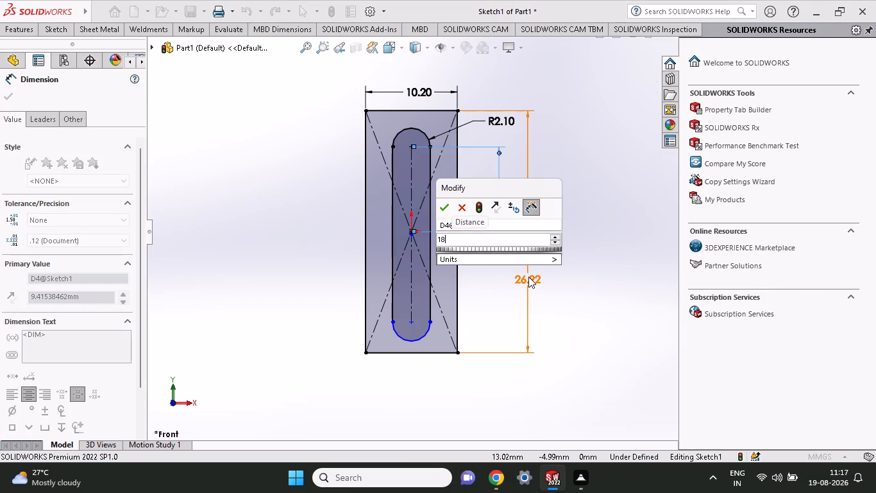
{"action": "type", "text": ".30/2"}
{"action": "key", "text": "Return"}
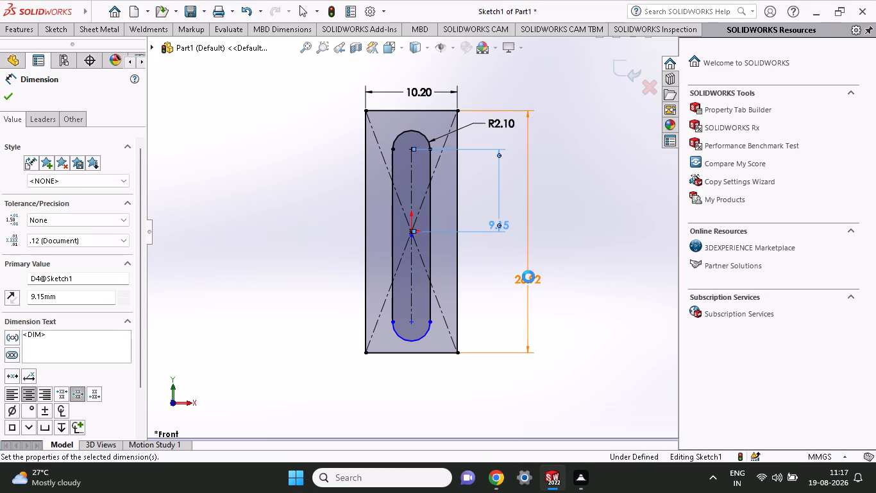
Dimension the distance from the slot's centre point to its lower arc centre as 9.15 mm.
{"action": "left_click", "coordinate": [411, 322]}
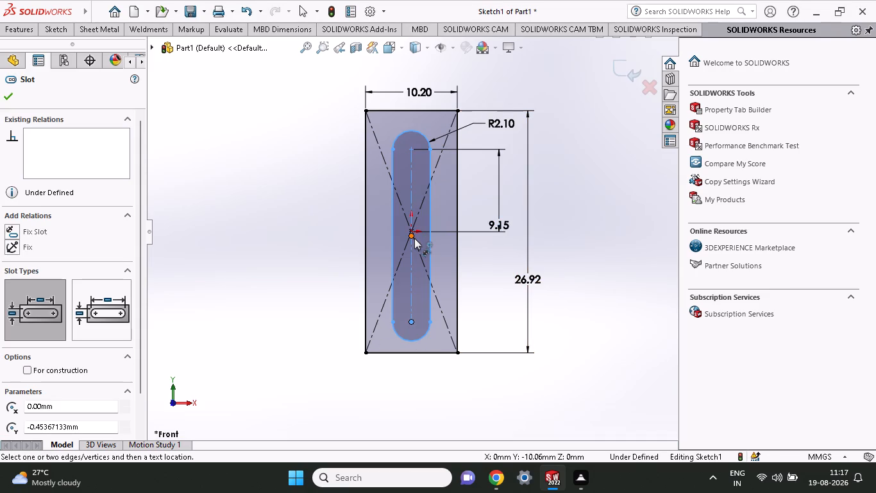
{"action": "left_click", "coordinate": [414, 238]}
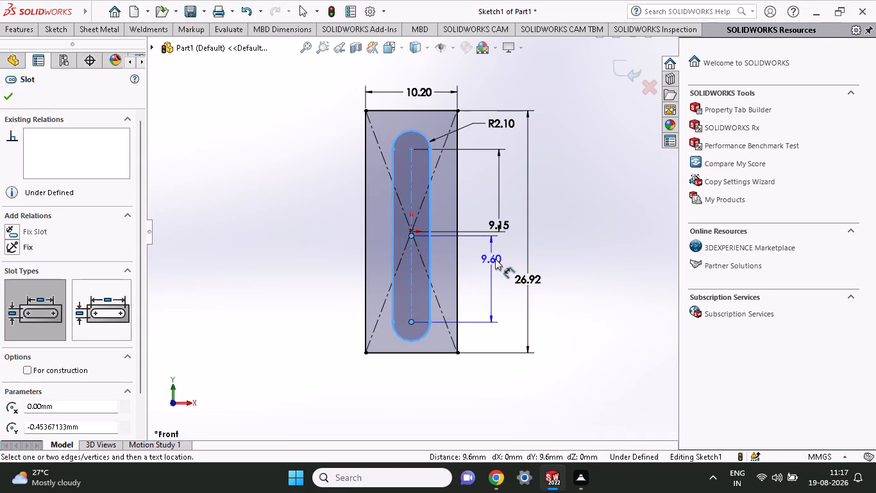
{"action": "left_click", "coordinate": [499, 259]}
{"action": "type", "text": "9."}
{"action": "key", "text": "7"}
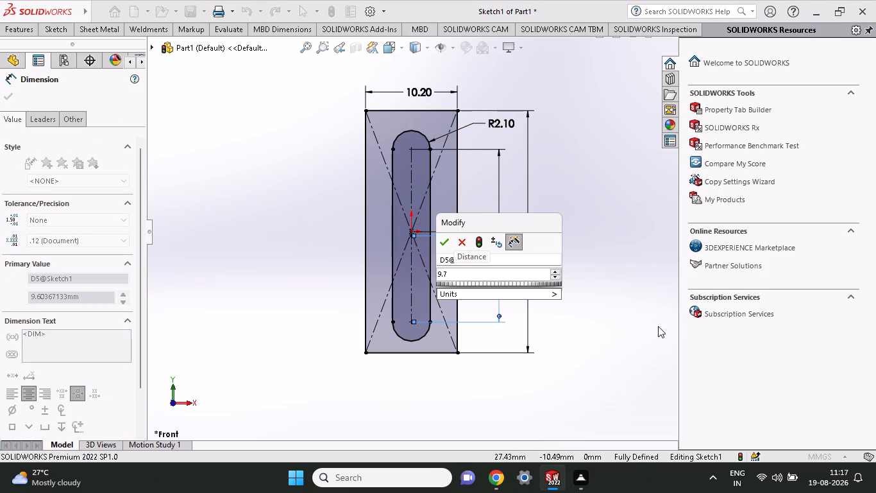
{"action": "key", "text": "BackSpace"}
{"action": "type", "text": "15"}
{"action": "left_click", "coordinate": [441, 238]}
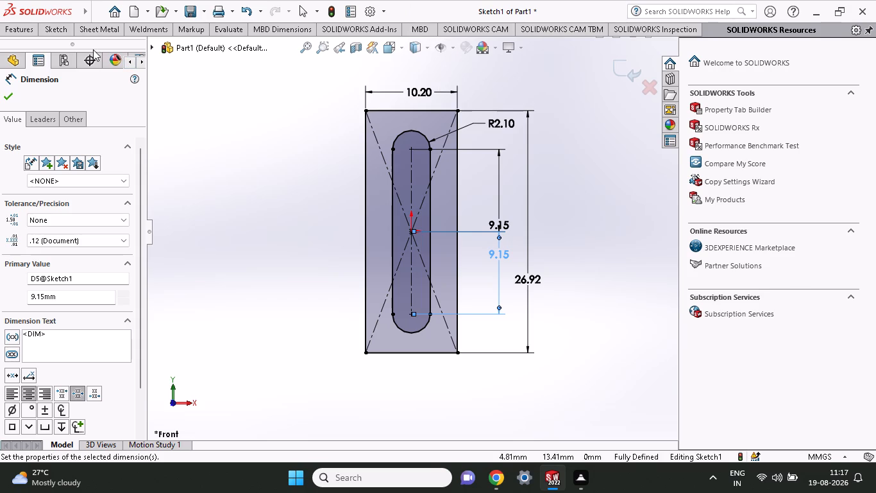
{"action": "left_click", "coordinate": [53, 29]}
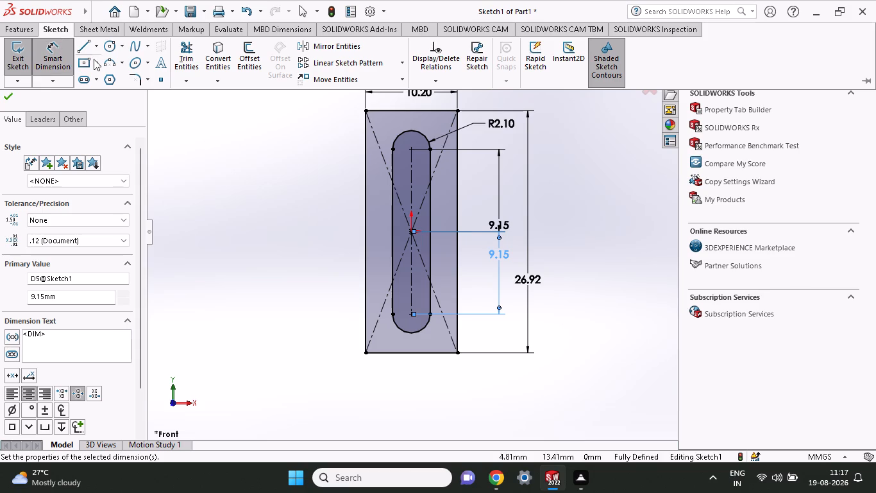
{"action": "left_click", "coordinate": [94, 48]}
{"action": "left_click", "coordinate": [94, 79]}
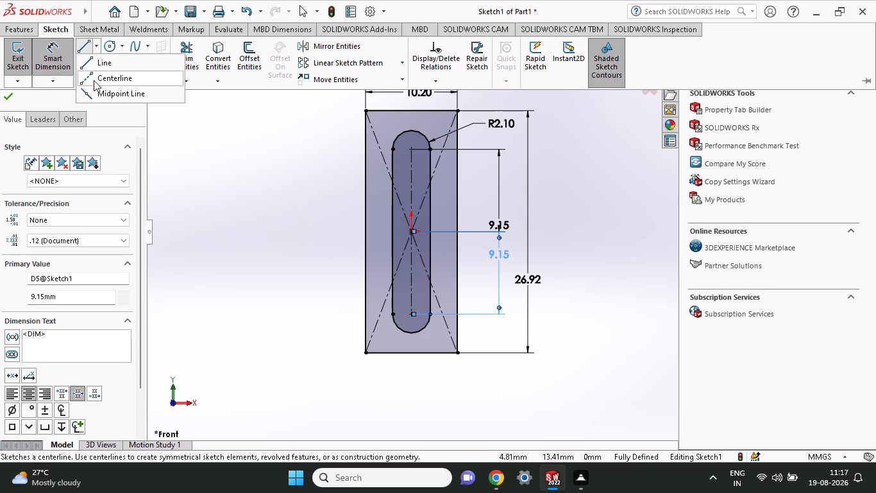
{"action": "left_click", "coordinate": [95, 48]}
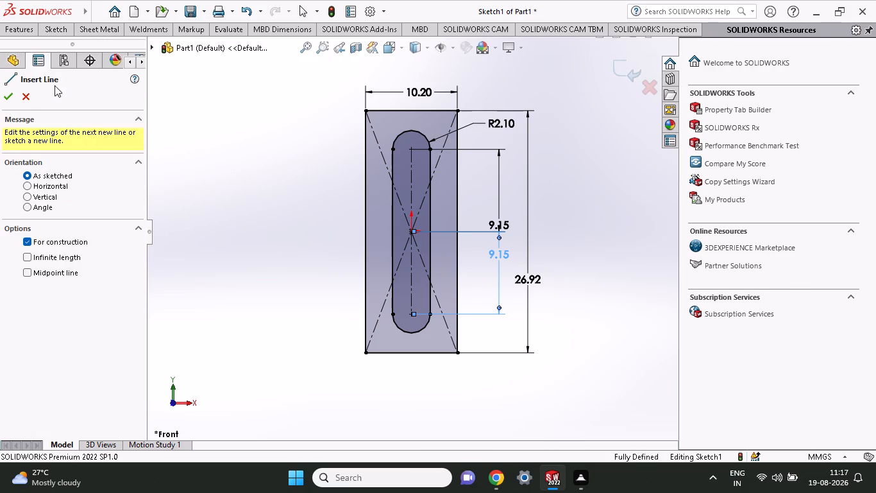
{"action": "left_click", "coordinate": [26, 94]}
Sketch a horizontal midpoint line about 6.06 mm long on the rectangle's top edge, centred on that edge's midpoint.
{"action": "left_click", "coordinate": [57, 31]}
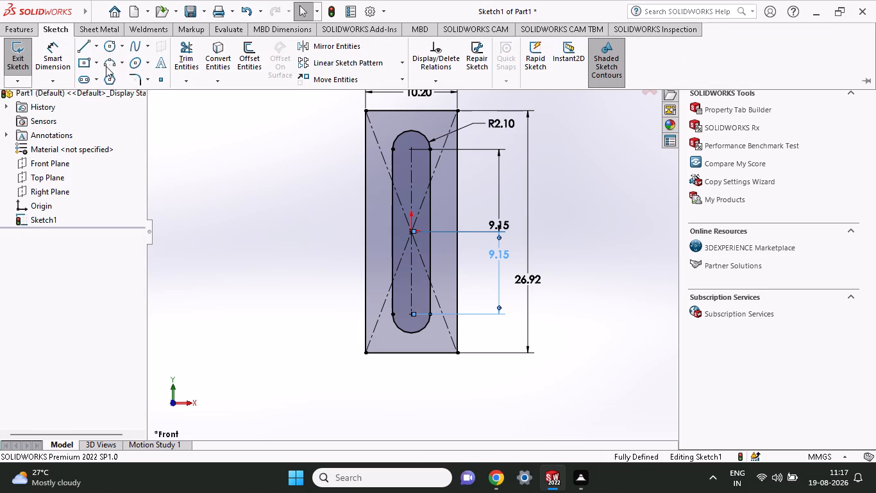
{"action": "left_click", "coordinate": [95, 49]}
{"action": "left_click", "coordinate": [112, 98]}
{"action": "left_click", "coordinate": [410, 108]}
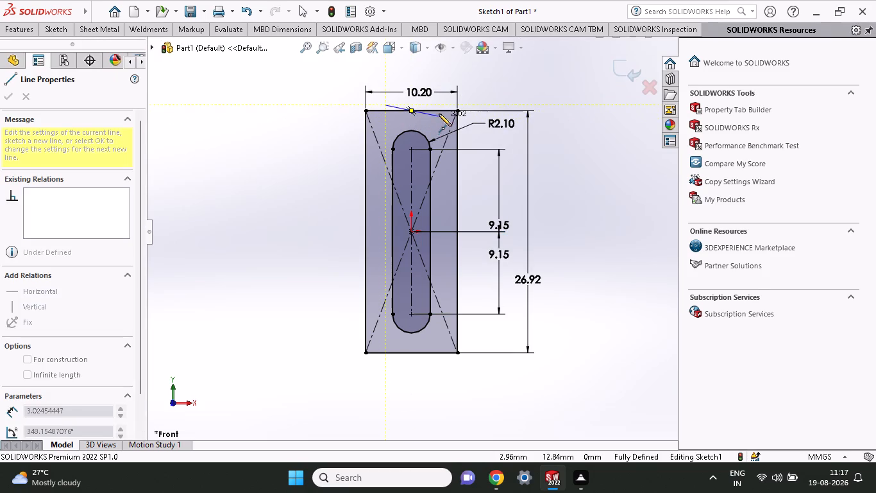
{"action": "left_click", "coordinate": [439, 112]}
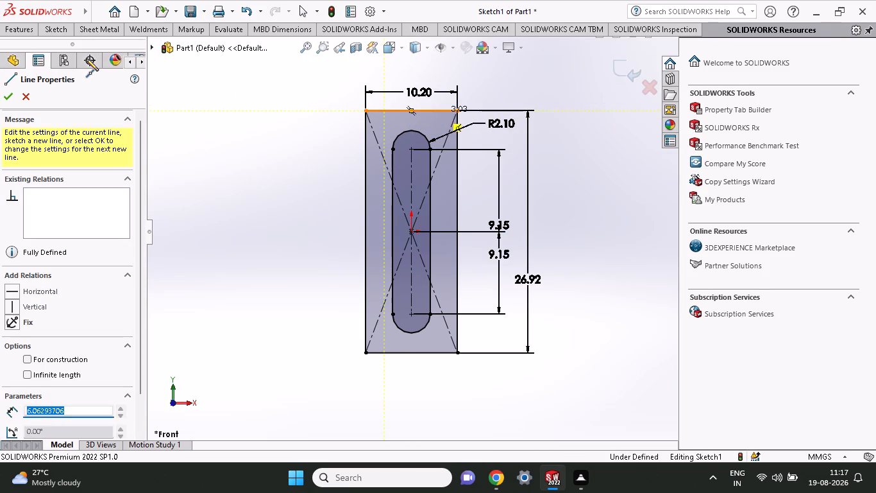
Dimension the distance between the two endpoints of the midpoint line on the top edge as 6.20 mm.
{"action": "left_click", "coordinate": [46, 33]}
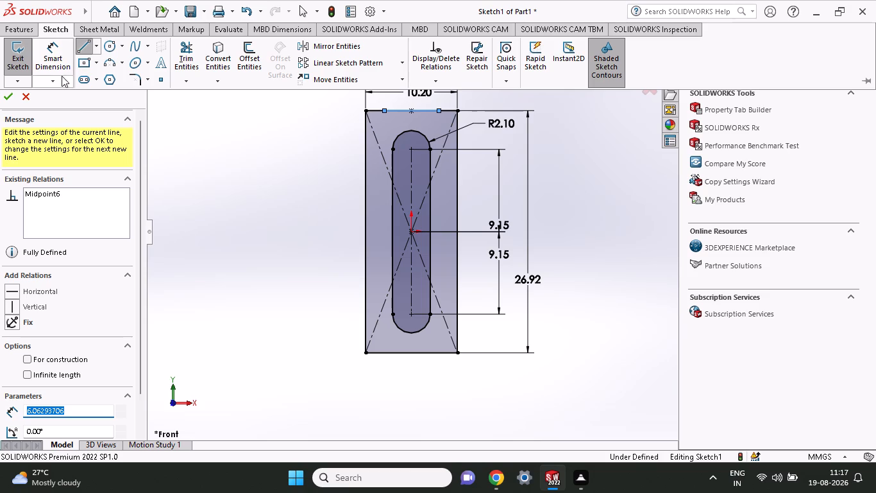
{"action": "left_click", "coordinate": [62, 73]}
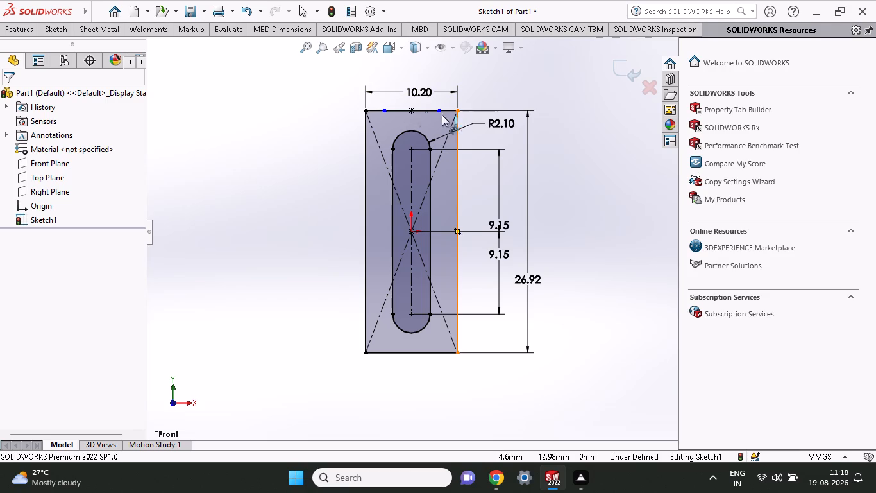
{"action": "left_click", "coordinate": [442, 111]}
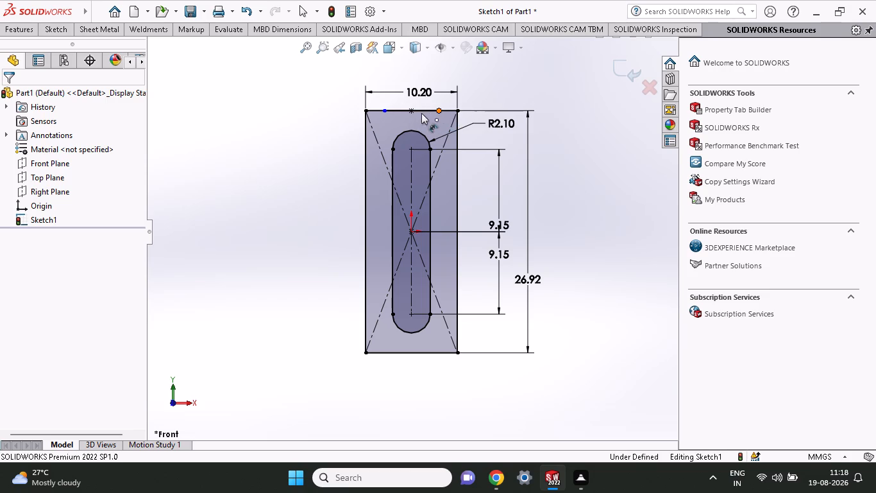
{"action": "left_click", "coordinate": [383, 110]}
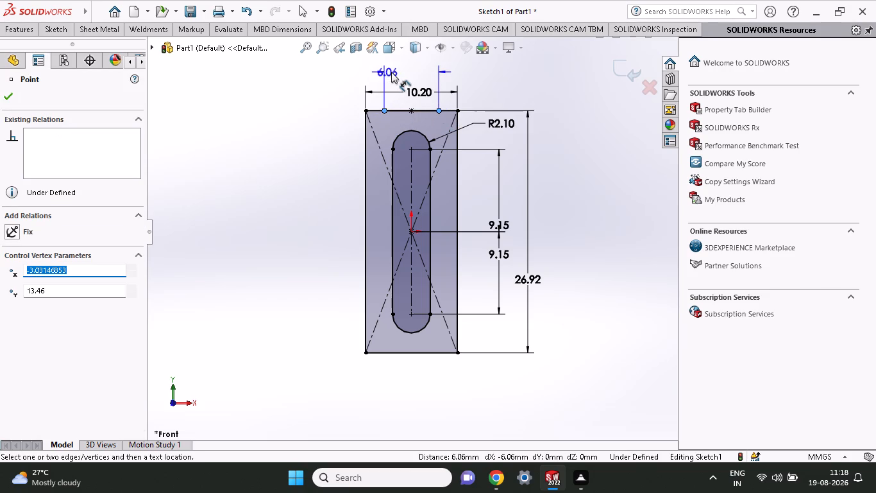
{"action": "left_click", "coordinate": [415, 70]}
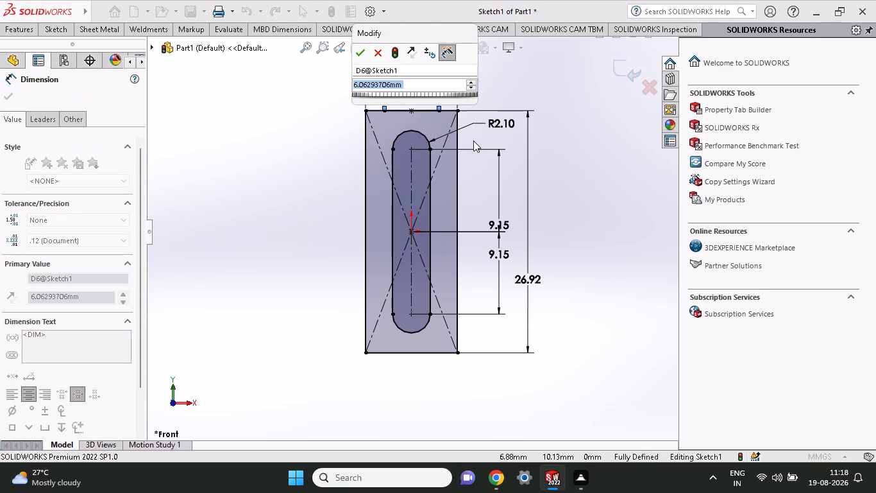
{"action": "key", "text": "2"}
{"action": "key", "text": "BackSpace"}
{"action": "type", "text": "6.20"}
{"action": "key", "text": "Return"}
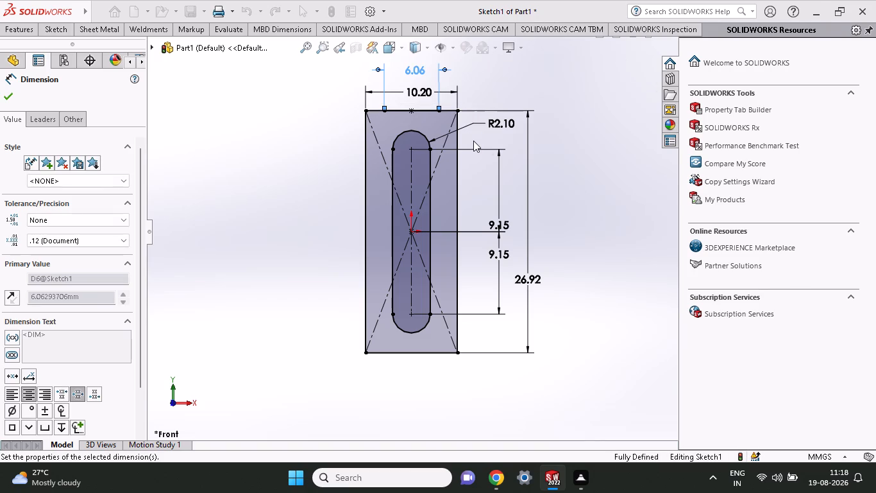
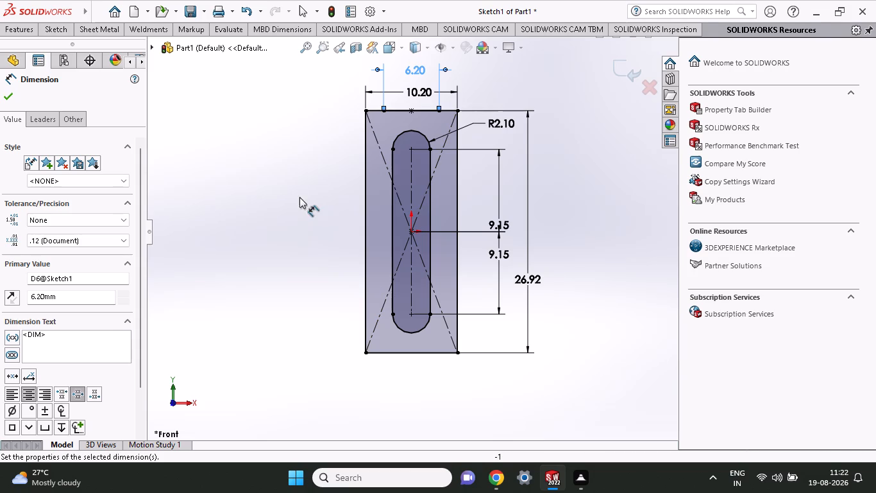
Sketch a vertical line about 1.69 mm long downward from the right endpoint of the 6.20 mm top-edge line.
{"action": "left_click", "coordinate": [51, 33]}
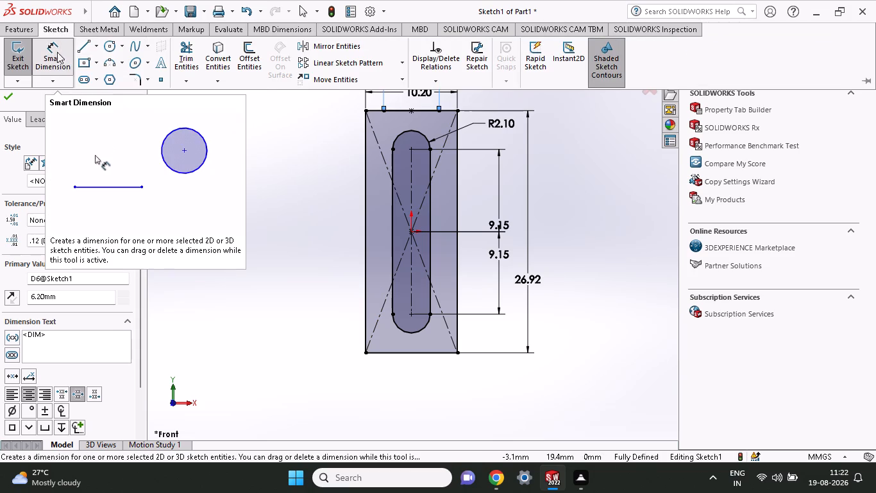
{"action": "left_click", "coordinate": [52, 39]}
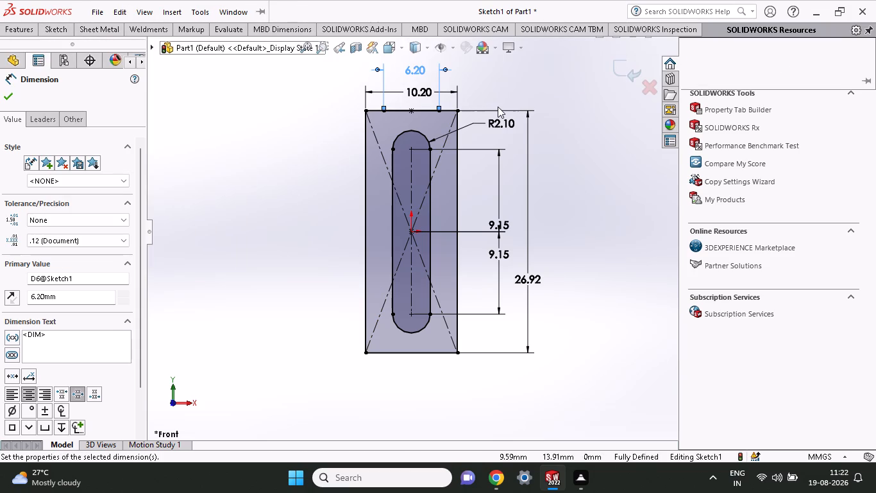
{"action": "left_click", "coordinate": [59, 26]}
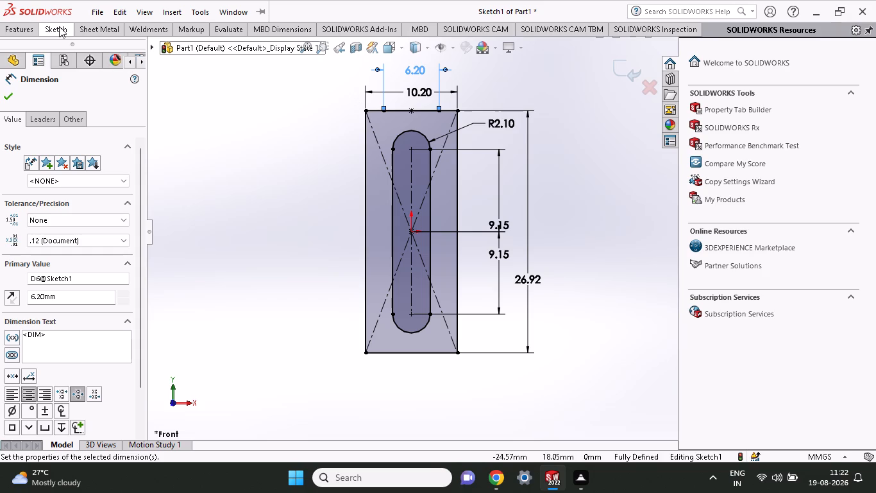
{"action": "left_click", "coordinate": [89, 49]}
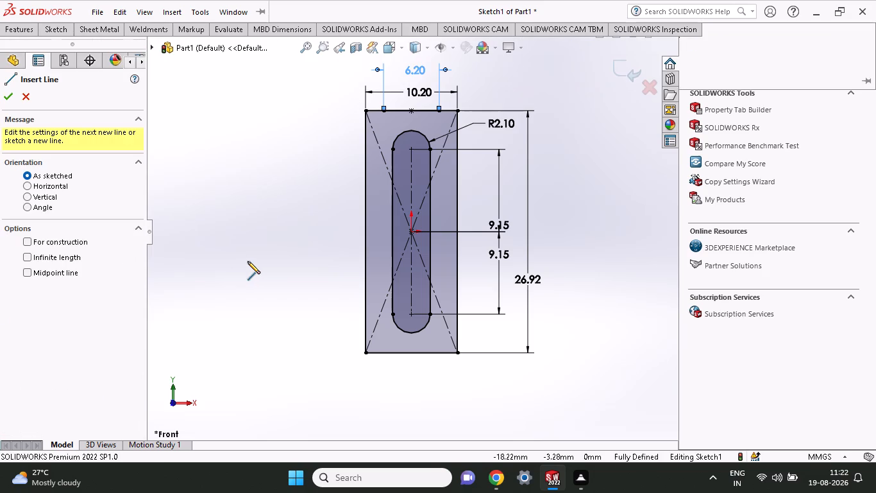
{"action": "left_click", "coordinate": [439, 110]}
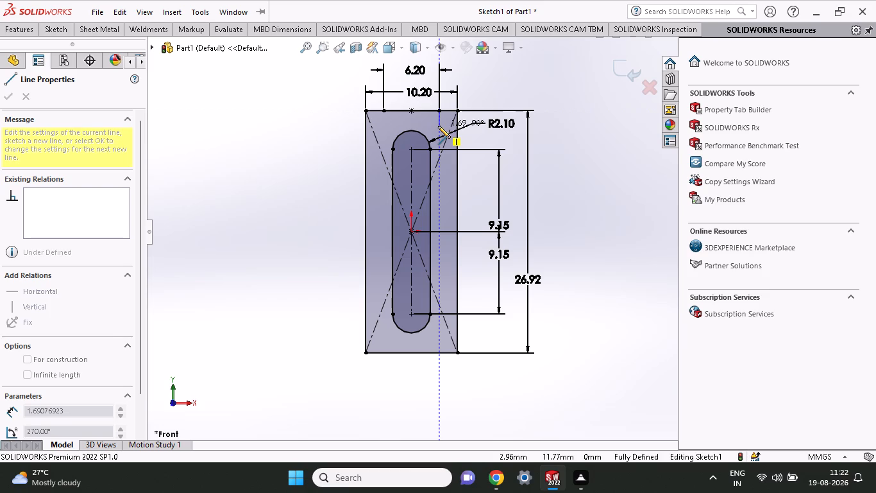
{"action": "left_click", "coordinate": [438, 126]}
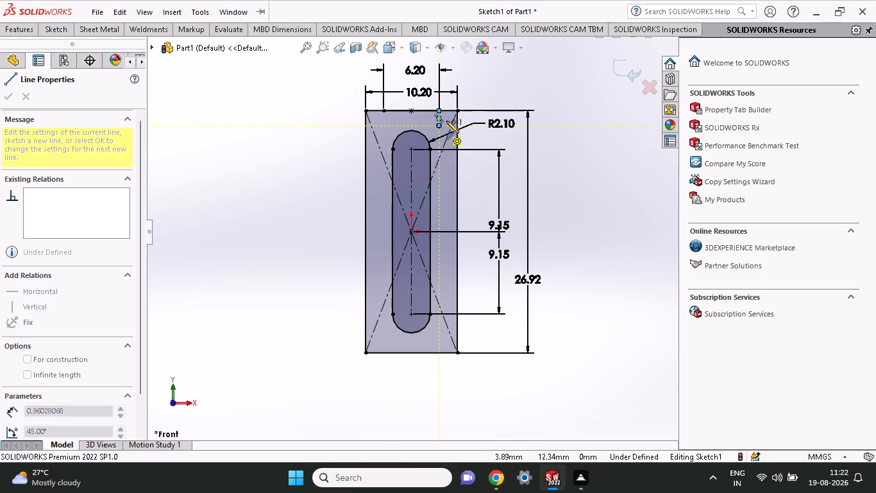
{"action": "right_click", "coordinate": [491, 98]}
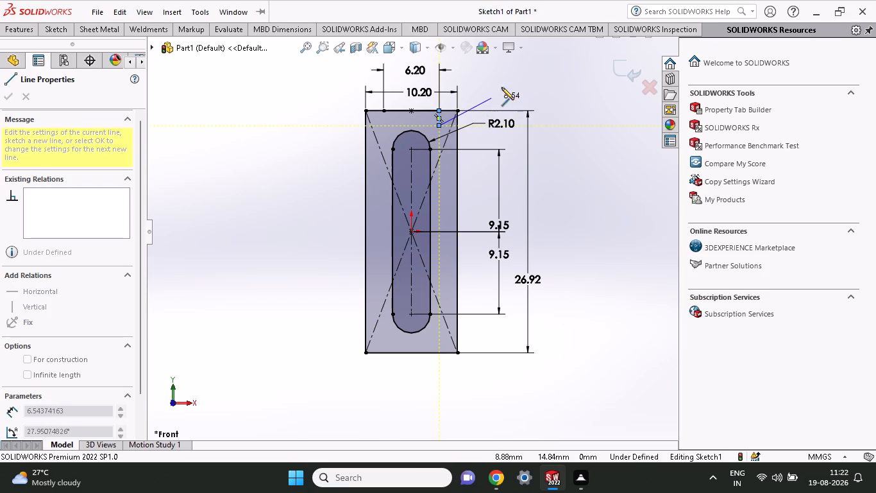
{"action": "left_click", "coordinate": [525, 104]}
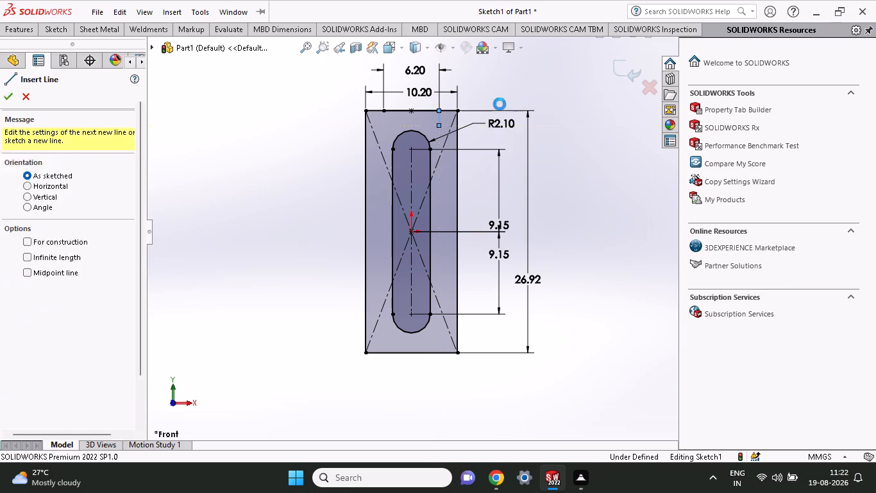
Dimension the distance between the short vertical line's two endpoints as 1.92 mm.
{"action": "scroll", "coordinate": [500, 104], "scroll_direction": "down", "scroll_amount": 4}
{"action": "left_click", "coordinate": [44, 26]}
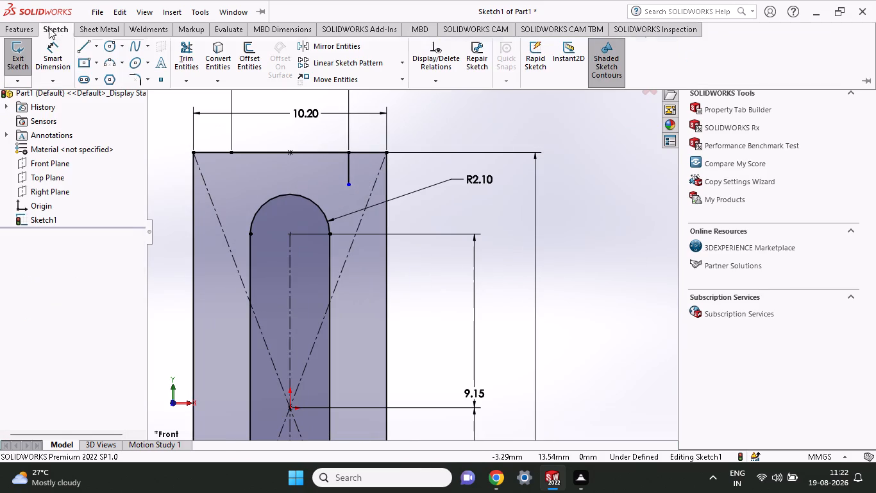
{"action": "left_click", "coordinate": [57, 57]}
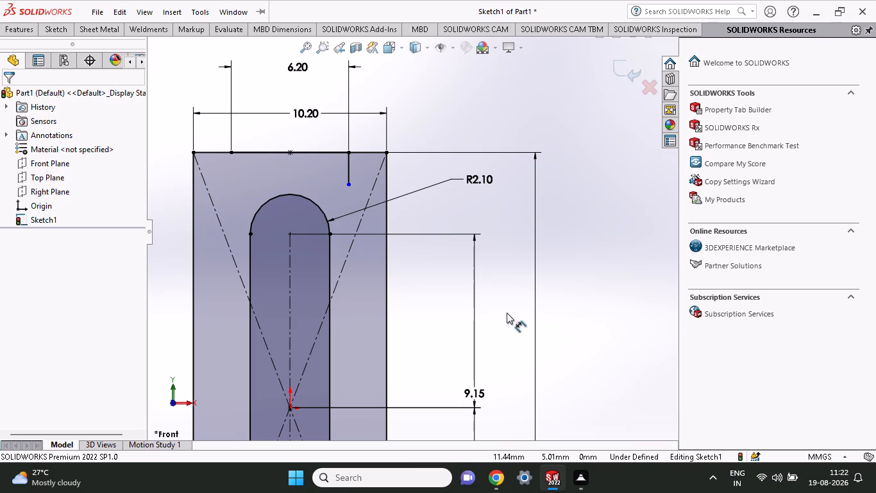
{"action": "left_click", "coordinate": [346, 186]}
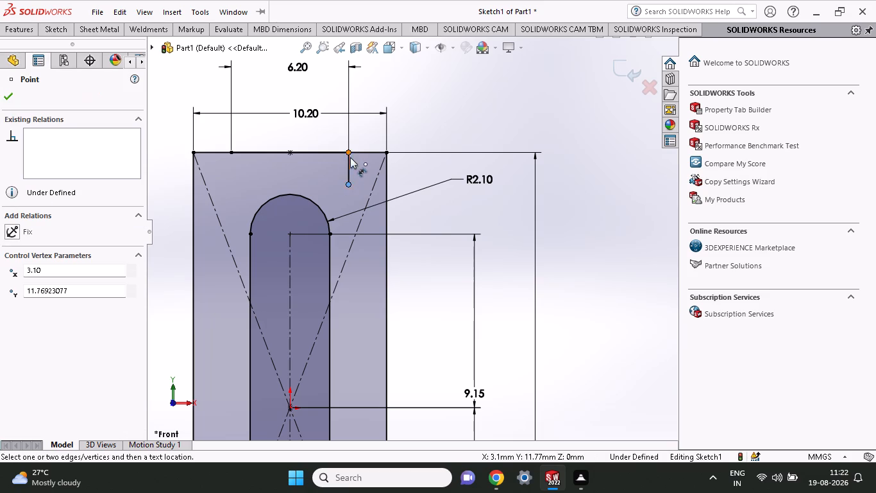
{"action": "left_click", "coordinate": [349, 153]}
{"action": "left_click", "coordinate": [434, 164]}
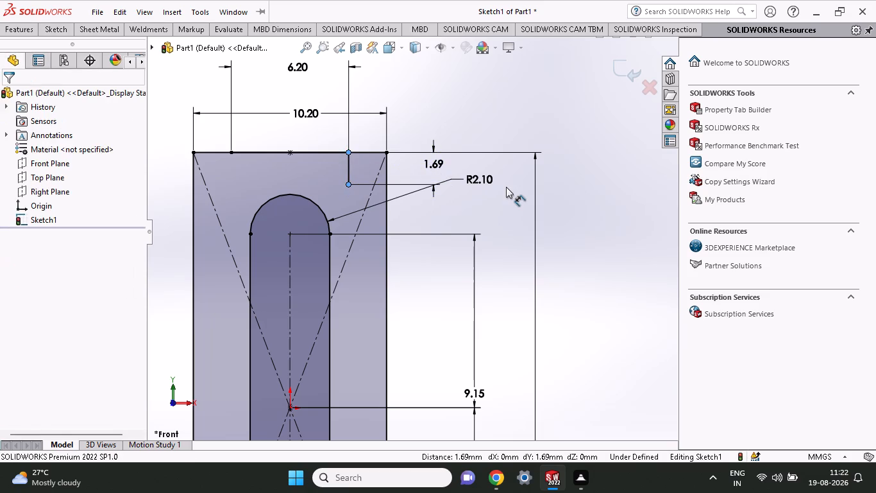
{"action": "type", "text": "1.9"}
{"action": "key", "text": "2"}
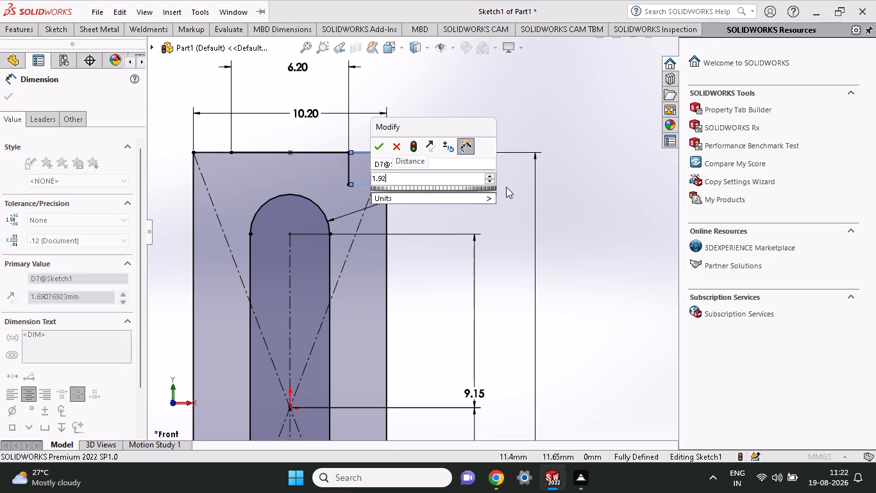
{"action": "key", "text": "Return"}
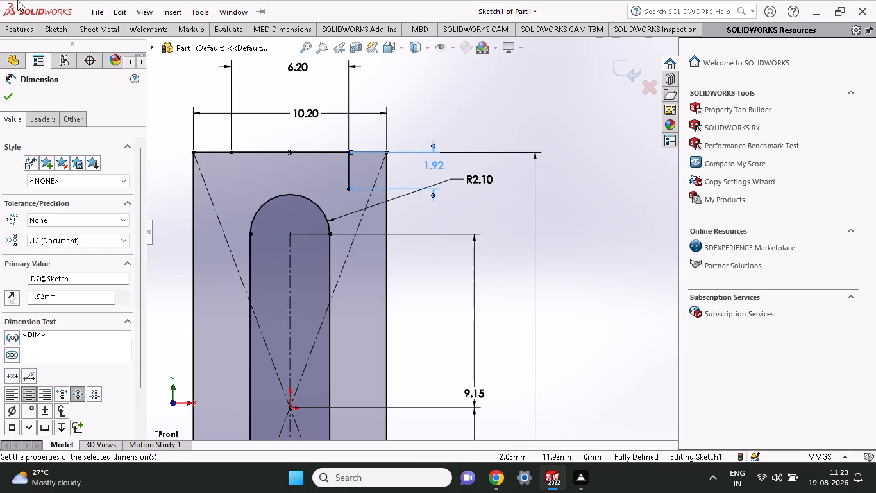
Sketch a horizontal line from the lower end of the 1.92 mm vertical line to the rectangle's right edge.
{"action": "left_click", "coordinate": [60, 31]}
{"action": "left_click", "coordinate": [85, 37]}
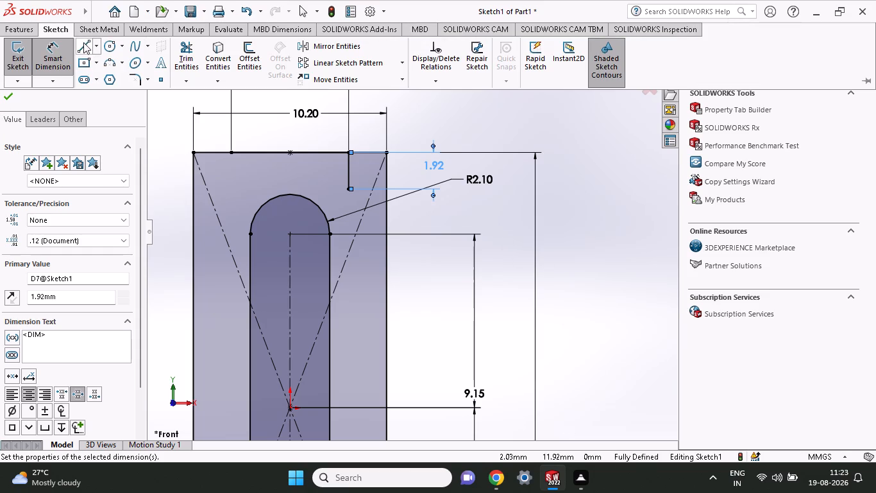
{"action": "left_click", "coordinate": [83, 42]}
{"action": "left_click", "coordinate": [348, 189]}
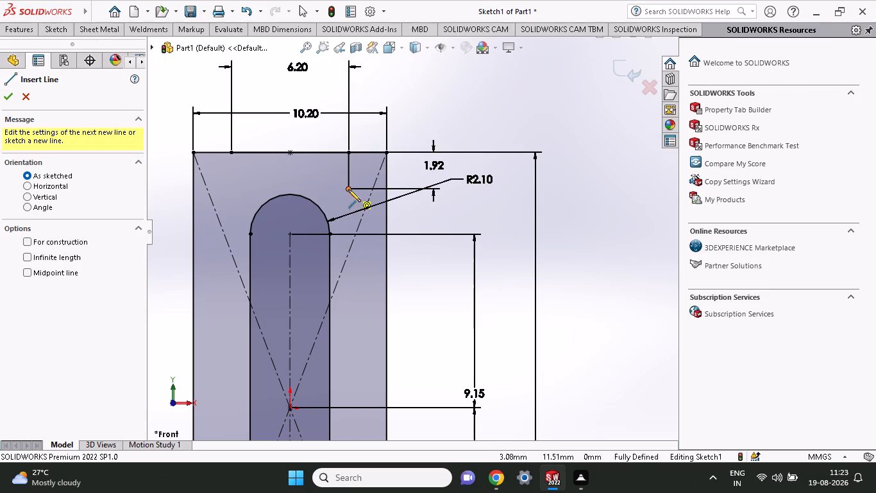
{"action": "left_click", "coordinate": [387, 187]}
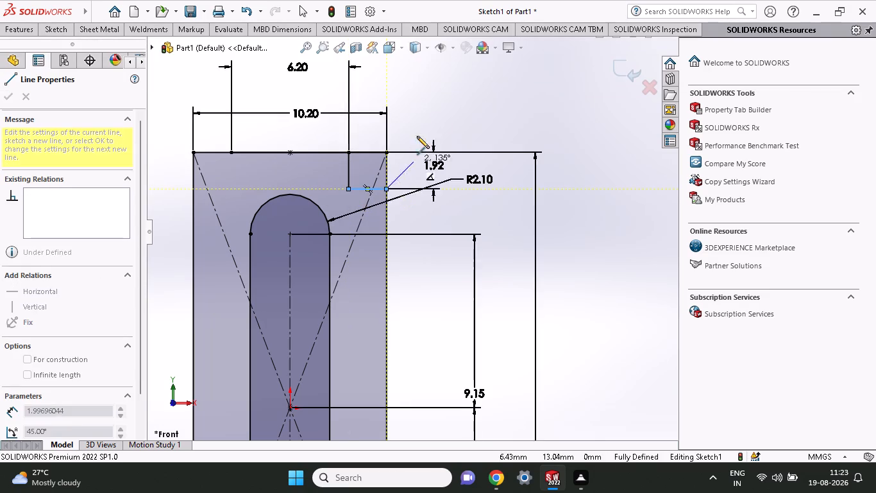
{"action": "right_click", "coordinate": [434, 115]}
{"action": "left_click", "coordinate": [444, 120]}
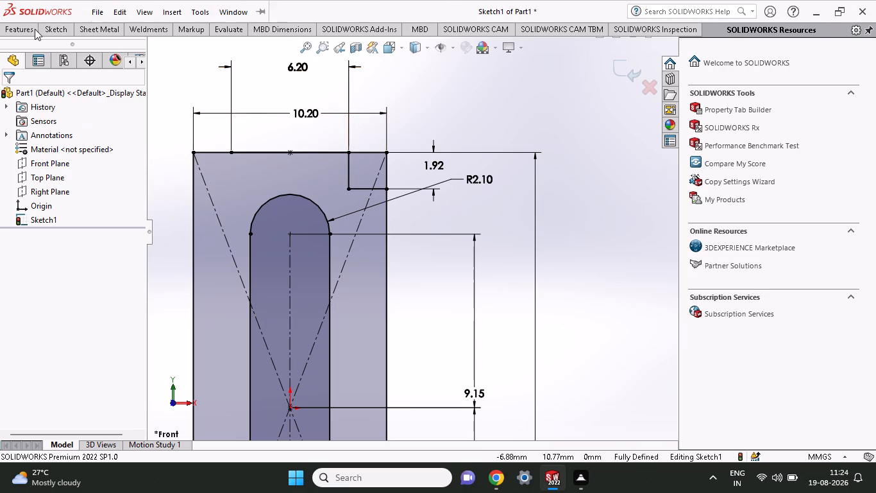
Sketch a vertical line about 1.13 mm long downward from the midpoint of the rectangle's top edge.
{"action": "left_click", "coordinate": [55, 30]}
{"action": "left_click", "coordinate": [101, 45]}
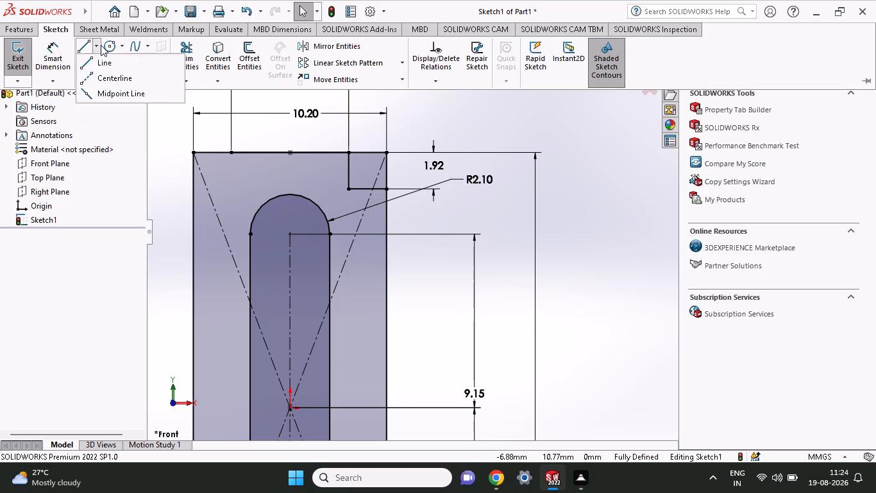
{"action": "left_click", "coordinate": [97, 68]}
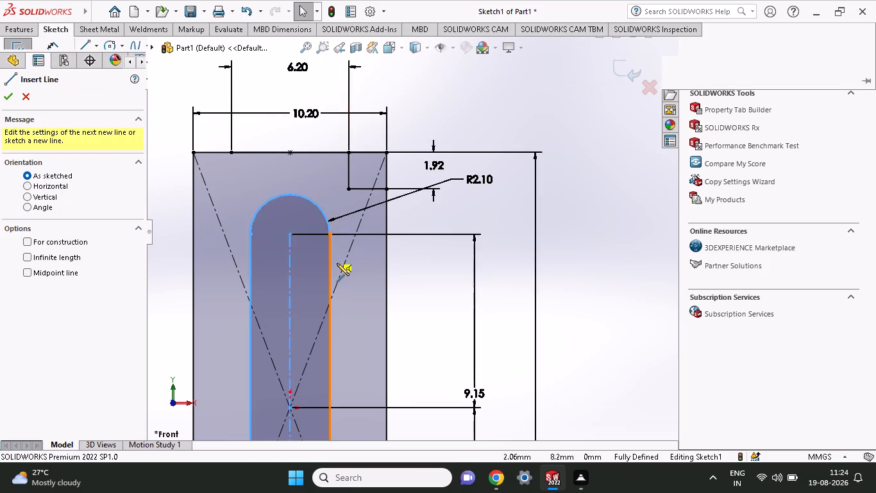
{"action": "left_click", "coordinate": [289, 151]}
{"action": "left_click", "coordinate": [292, 174]}
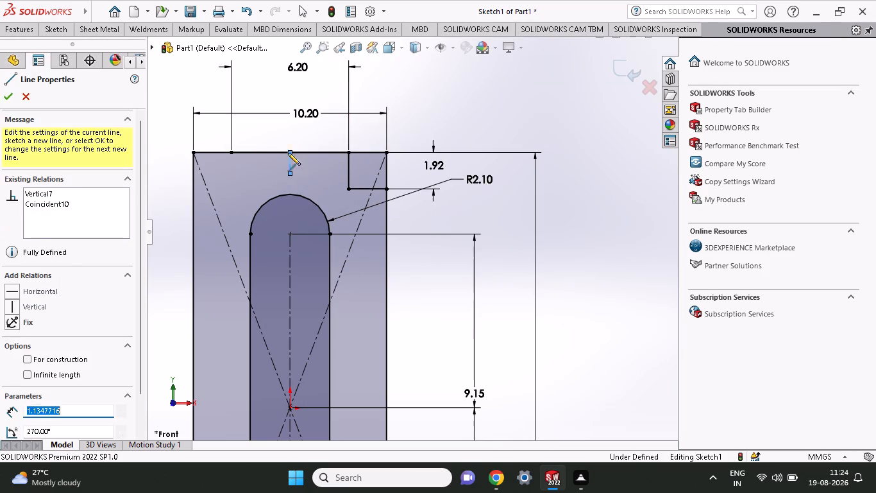
{"action": "right_click", "coordinate": [270, 130]}
{"action": "left_click", "coordinate": [285, 140]}
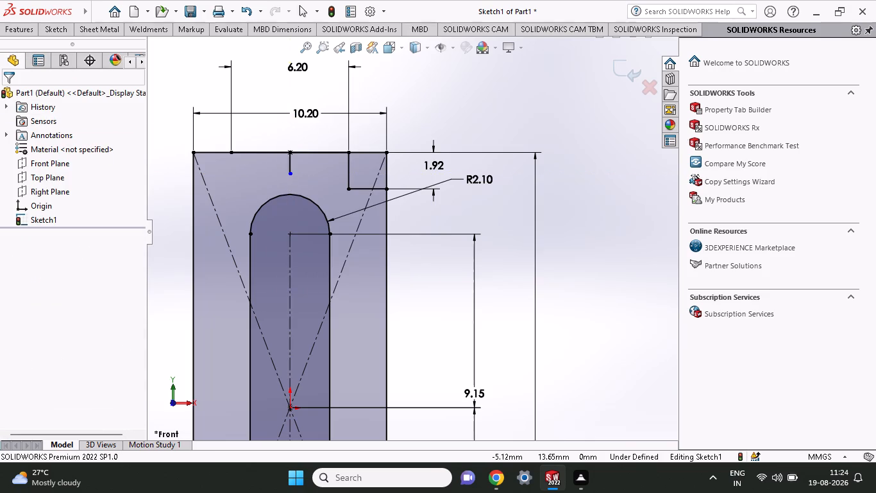
Mirror the corner notch's vertical and horizontal lines about the short vertical line at the top edge's midpoint.
{"action": "left_click", "coordinate": [60, 25]}
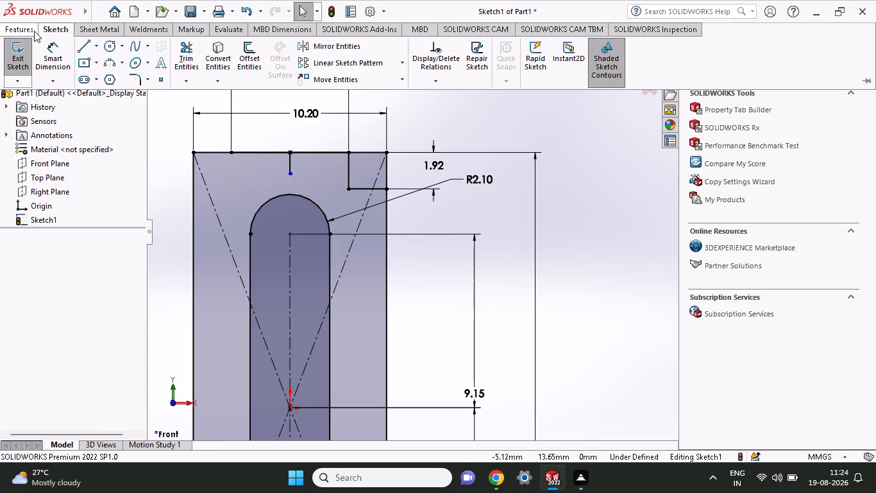
{"action": "left_click", "coordinate": [34, 31]}
{"action": "left_click", "coordinate": [66, 33]}
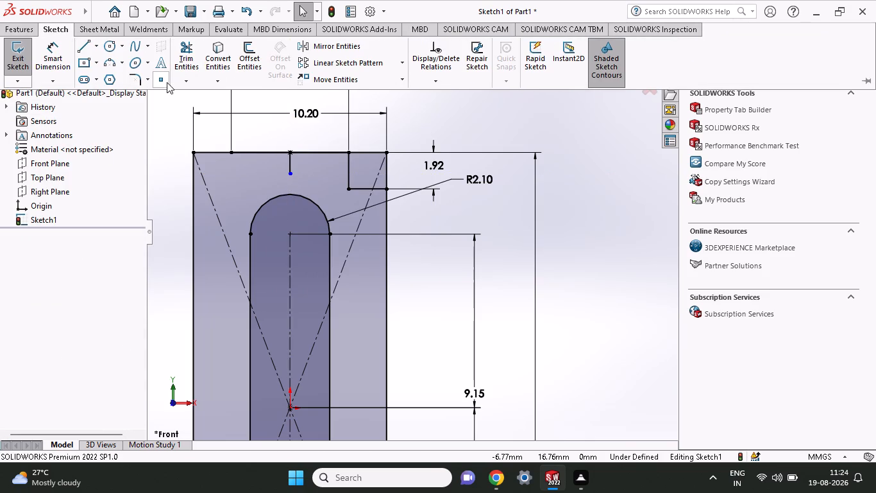
{"action": "left_click", "coordinate": [338, 44]}
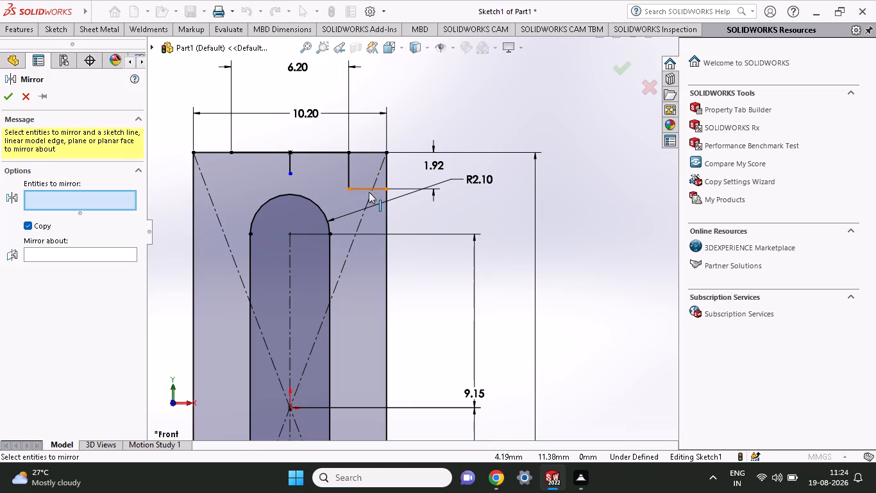
{"action": "left_click", "coordinate": [106, 255]}
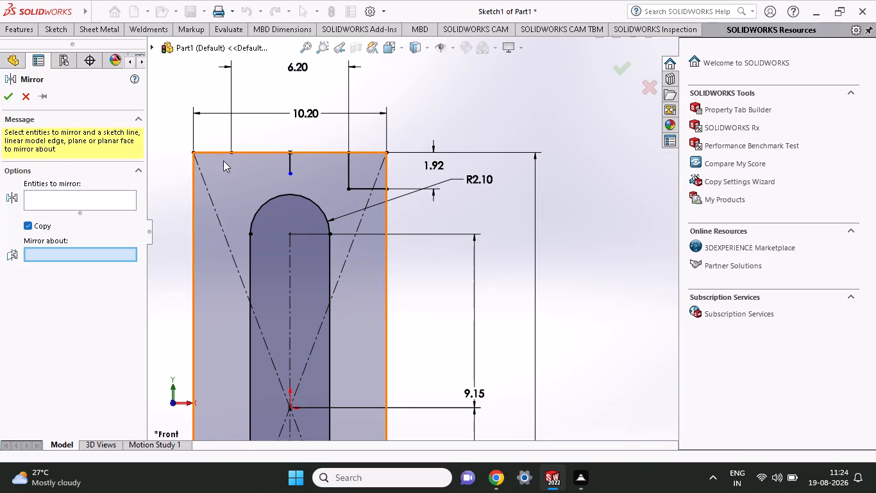
{"action": "left_click", "coordinate": [292, 156]}
{"action": "left_click", "coordinate": [290, 166]}
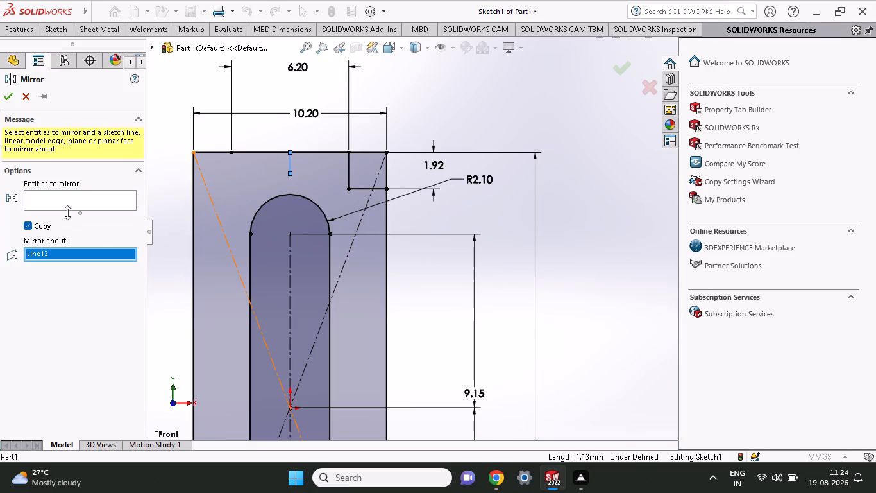
{"action": "left_click", "coordinate": [63, 205]}
{"action": "left_click", "coordinate": [346, 173]}
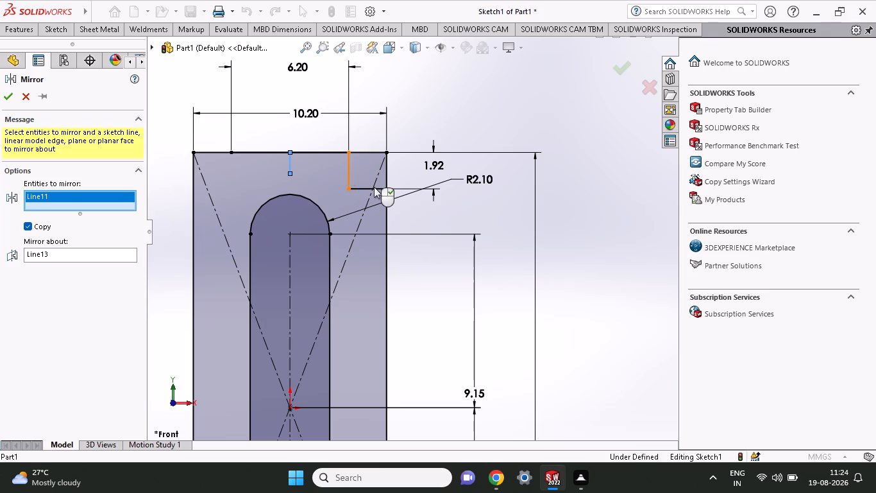
{"action": "left_click", "coordinate": [374, 187]}
{"action": "left_click", "coordinate": [13, 99]}
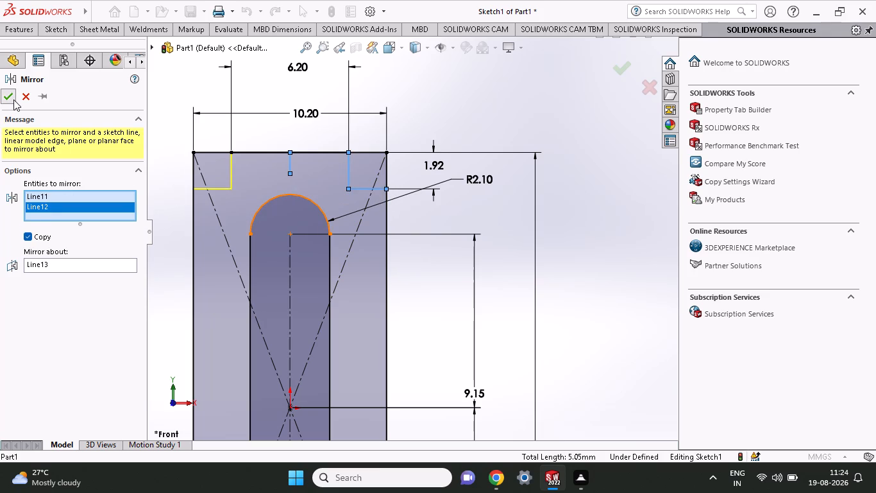
Trim the rectangle's outer edge segments at both upper corner notches using Trim to closest, accepting deletion of the affected relation.
{"action": "left_click", "coordinate": [60, 28]}
{"action": "left_click", "coordinate": [191, 46]}
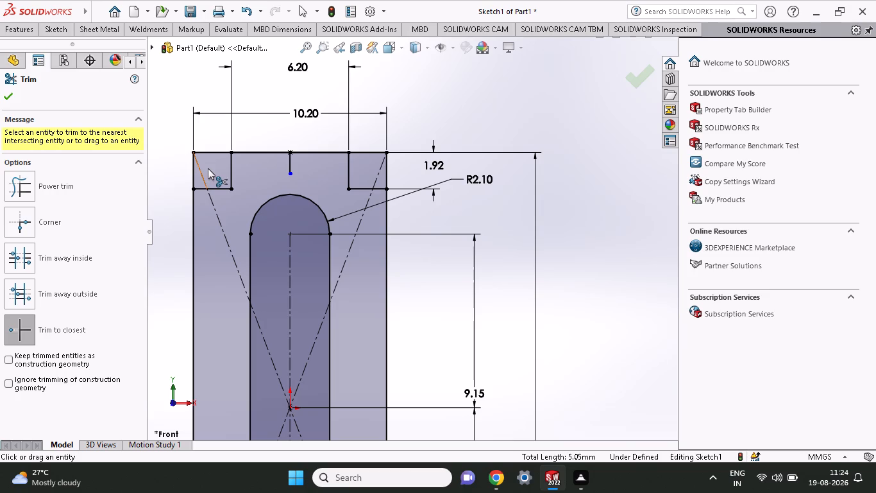
{"action": "left_click", "coordinate": [192, 168]}
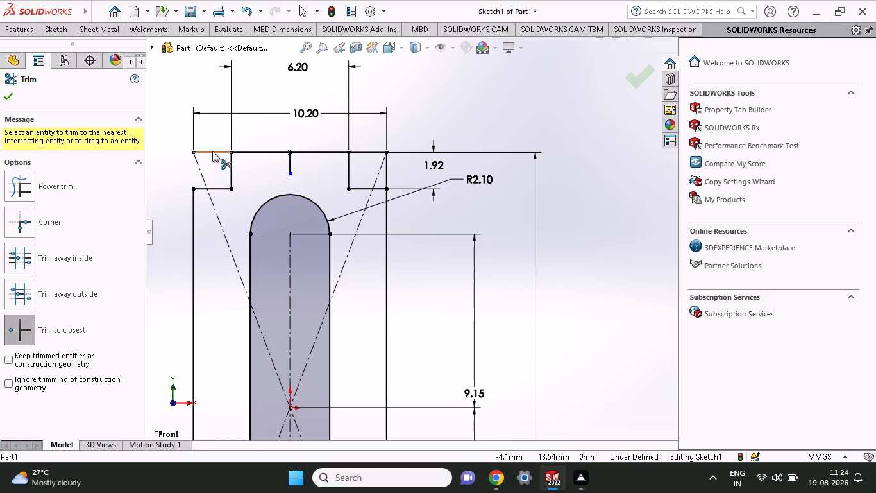
{"action": "left_click", "coordinate": [212, 151]}
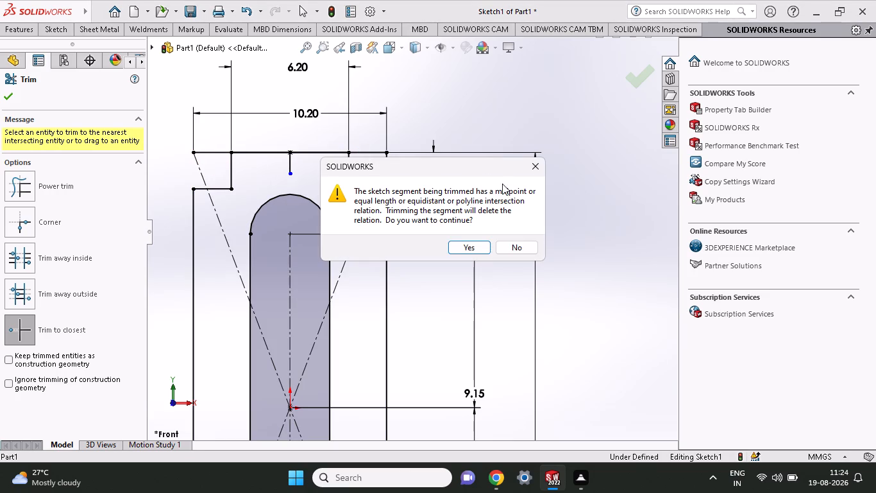
{"action": "left_click", "coordinate": [476, 241]}
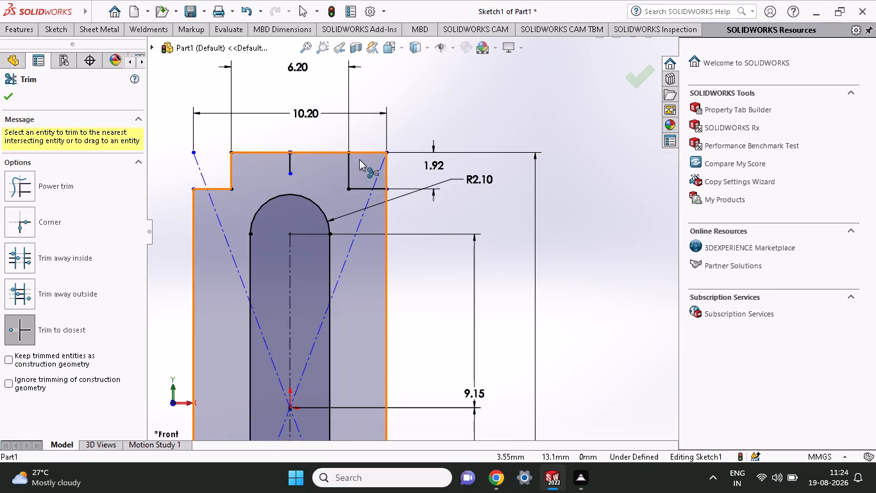
{"action": "left_click", "coordinate": [362, 153]}
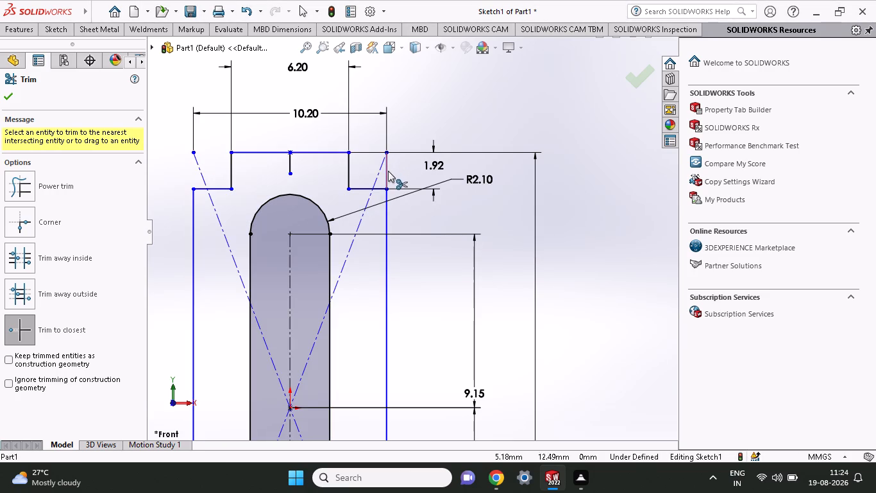
{"action": "left_click", "coordinate": [388, 171]}
Sketch a midpoint line along the rectangle's bottom edge, centred on its midpoint and extending about 2.53 mm to each side.
{"action": "left_click", "coordinate": [6, 90]}
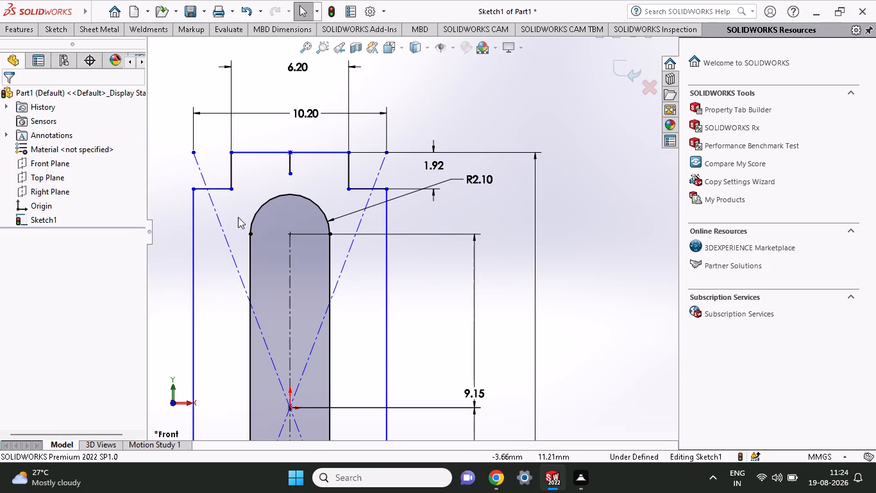
{"action": "scroll", "coordinate": [312, 301], "scroll_direction": "down", "scroll_amount": 2}
{"action": "scroll", "coordinate": [312, 300], "scroll_direction": "up", "scroll_amount": 4}
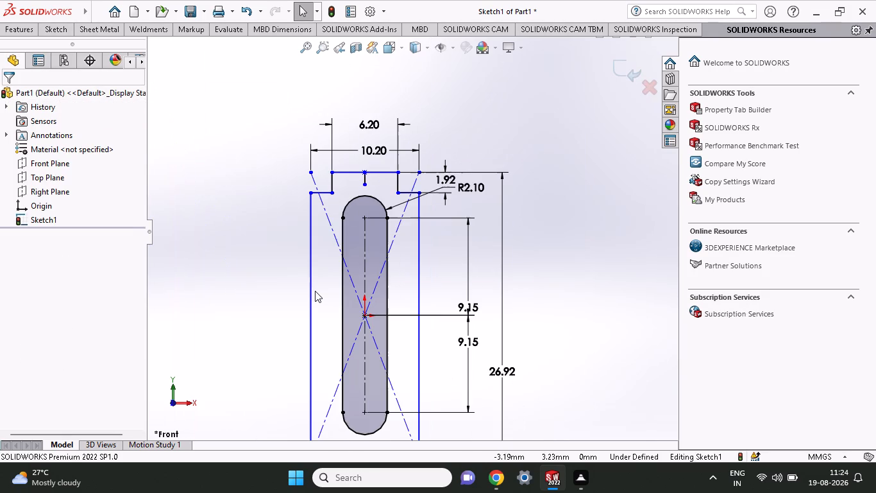
{"action": "scroll", "coordinate": [317, 307], "scroll_direction": "up", "scroll_amount": 2}
{"action": "scroll", "coordinate": [365, 371], "scroll_direction": "up", "scroll_amount": 2}
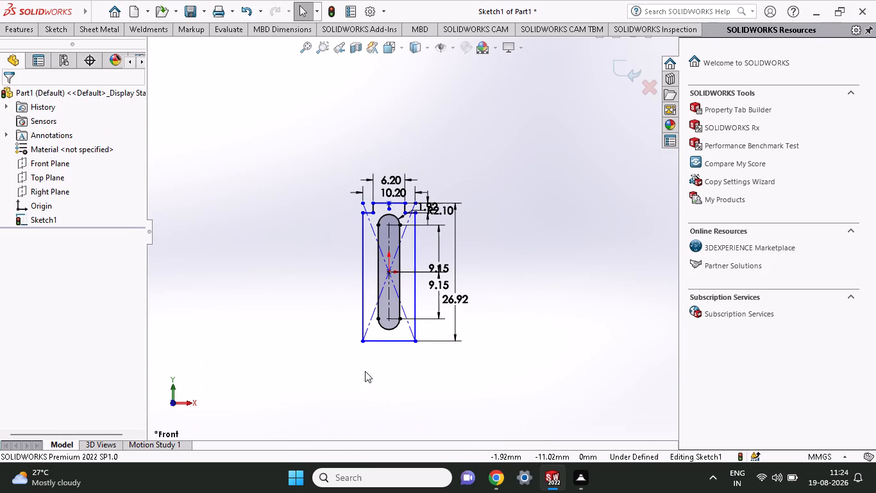
{"action": "scroll", "coordinate": [365, 371], "scroll_direction": "down", "scroll_amount": 1}
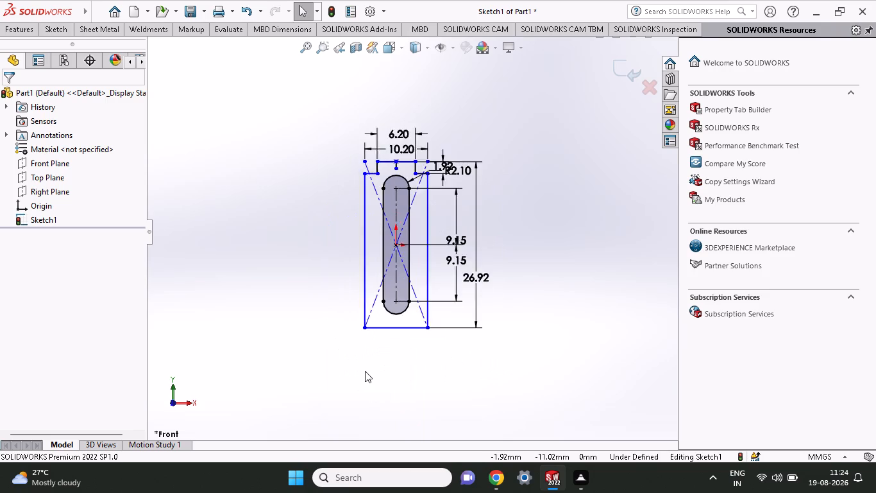
{"action": "scroll", "coordinate": [365, 371], "scroll_direction": "down", "scroll_amount": 1}
{"action": "scroll", "coordinate": [517, 252], "scroll_direction": "down", "scroll_amount": 1}
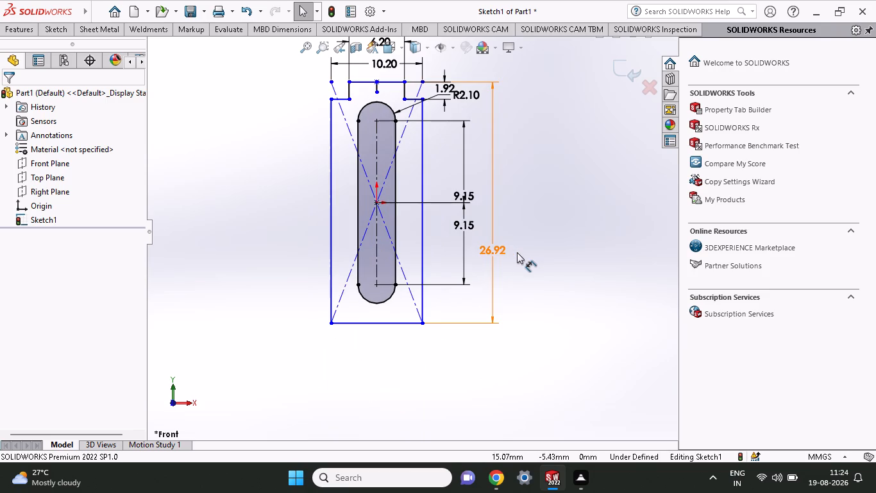
{"action": "scroll", "coordinate": [517, 252], "scroll_direction": "down", "scroll_amount": 1}
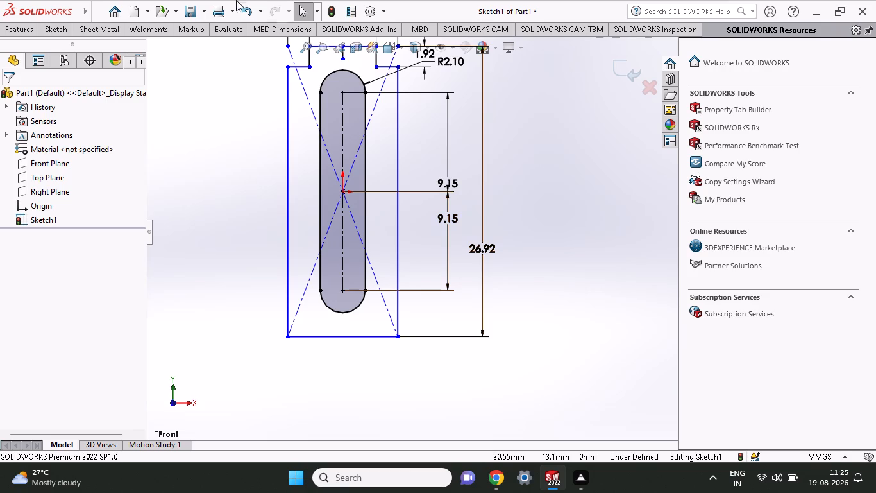
{"action": "left_click", "coordinate": [67, 30]}
{"action": "left_click", "coordinate": [99, 50]}
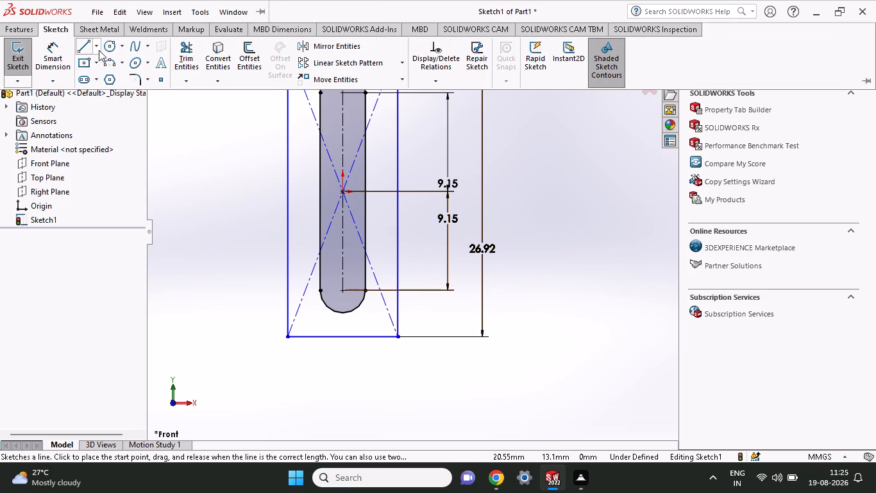
{"action": "left_click", "coordinate": [99, 55]}
{"action": "left_click", "coordinate": [97, 51]}
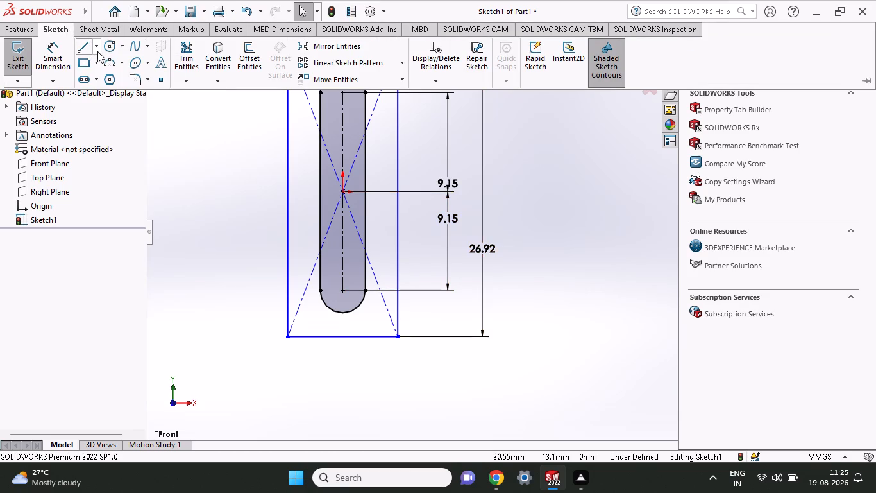
{"action": "left_click", "coordinate": [97, 51]}
{"action": "left_click", "coordinate": [97, 46]}
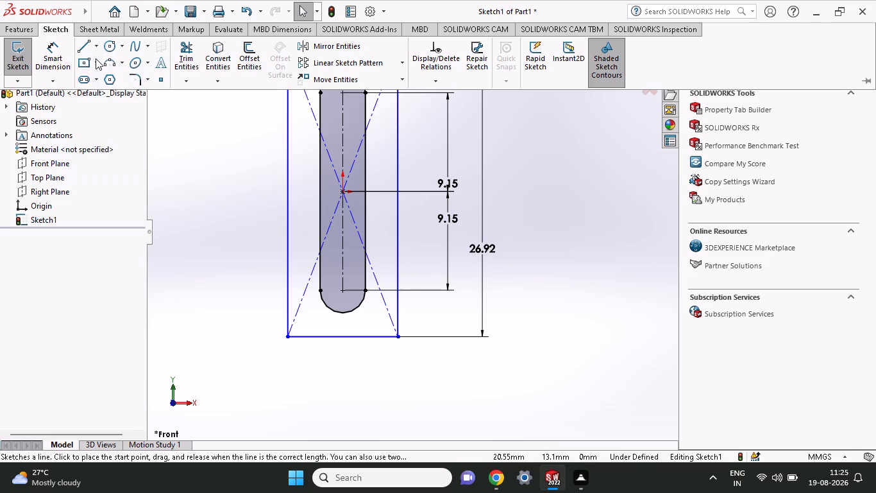
{"action": "left_click", "coordinate": [96, 52]}
{"action": "left_click", "coordinate": [99, 92]}
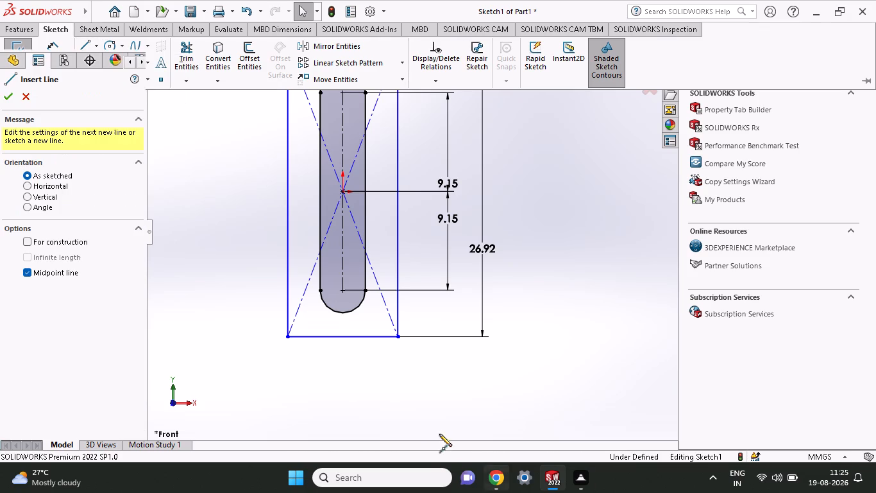
{"action": "left_click", "coordinate": [341, 336]}
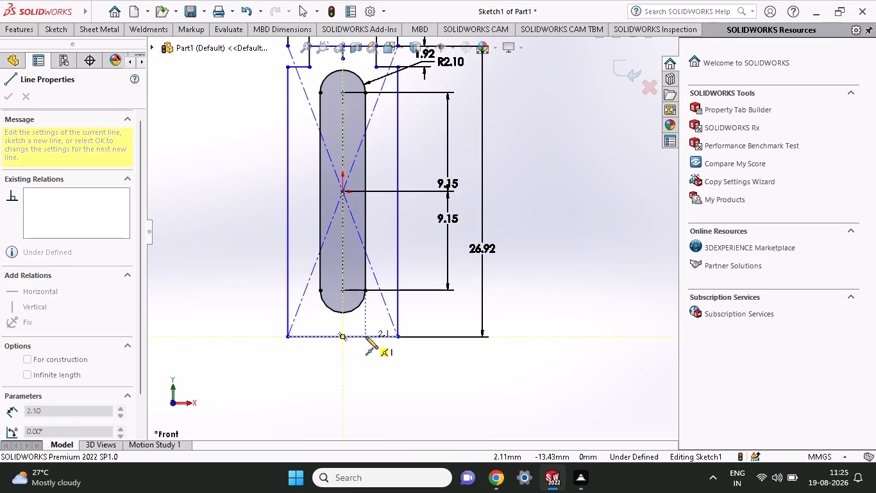
{"action": "left_click", "coordinate": [370, 338]}
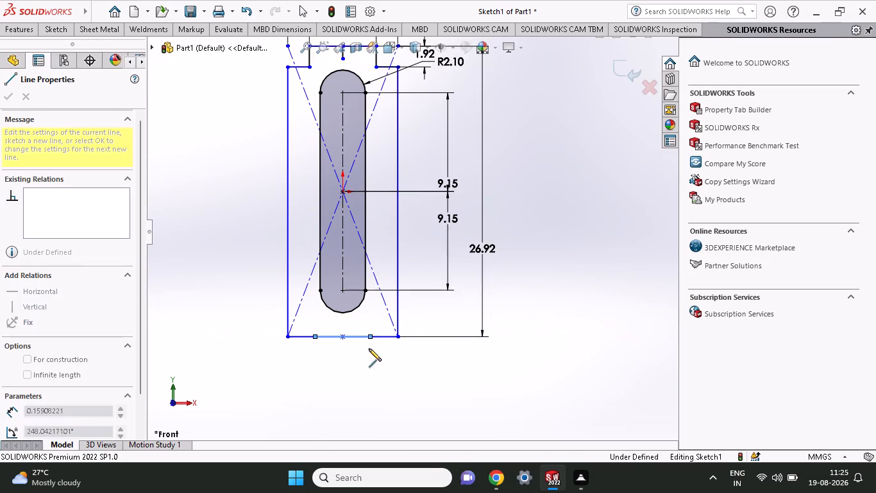
Dimension the distance from the bottom edge's midpoint to the midpoint line's right end as 5.85/2 mm.
{"action": "left_click", "coordinate": [66, 31]}
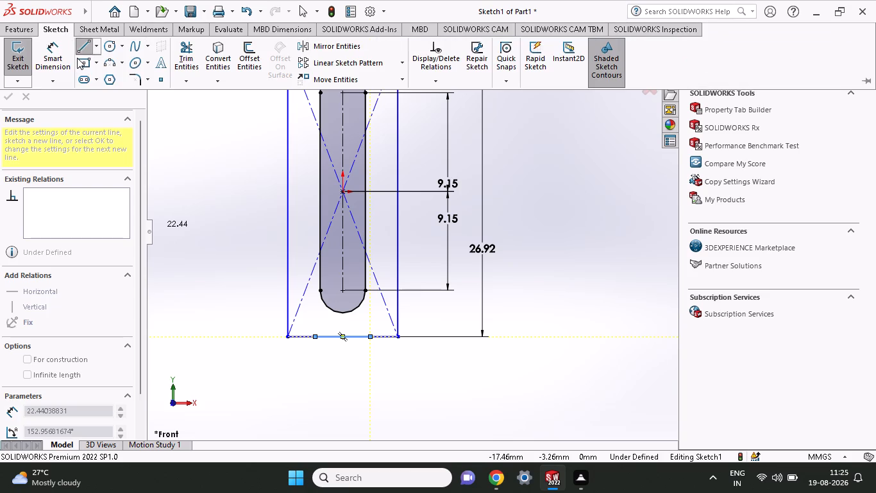
{"action": "left_click", "coordinate": [59, 60]}
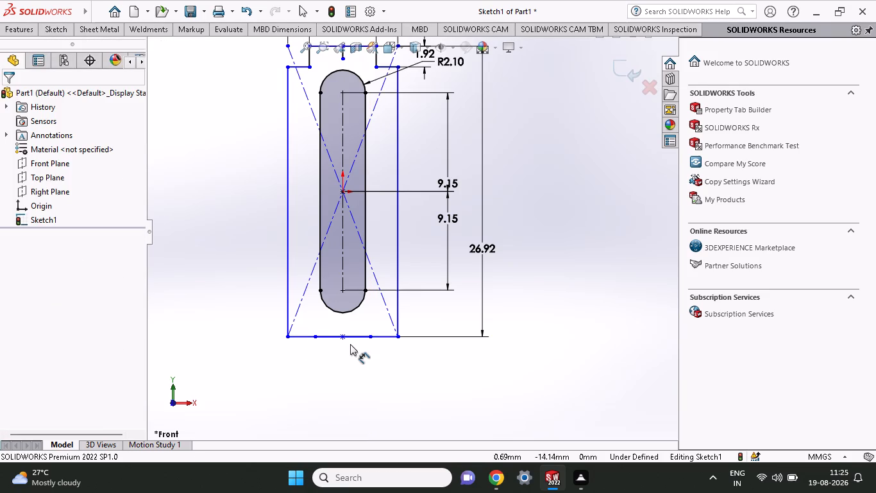
{"action": "left_click", "coordinate": [346, 339]}
{"action": "left_click", "coordinate": [370, 338]}
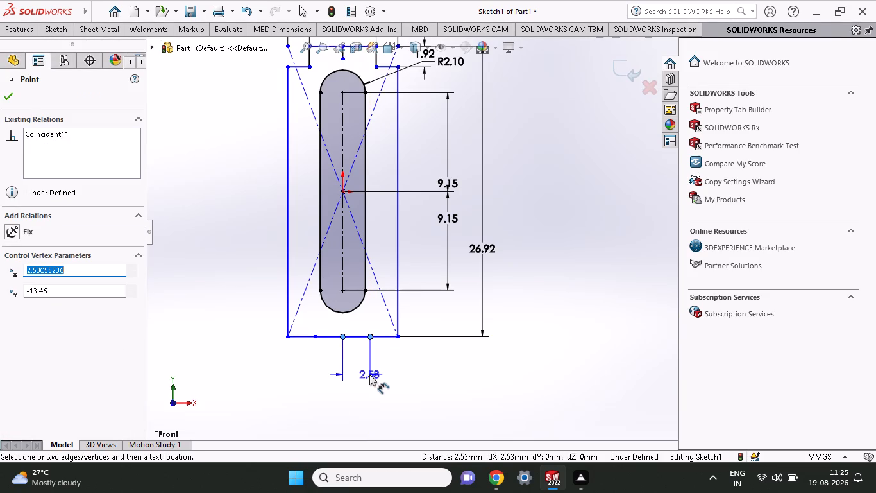
{"action": "left_click", "coordinate": [369, 374]}
{"action": "type", "text": "5.85/2"}
{"action": "key", "text": "Return"}
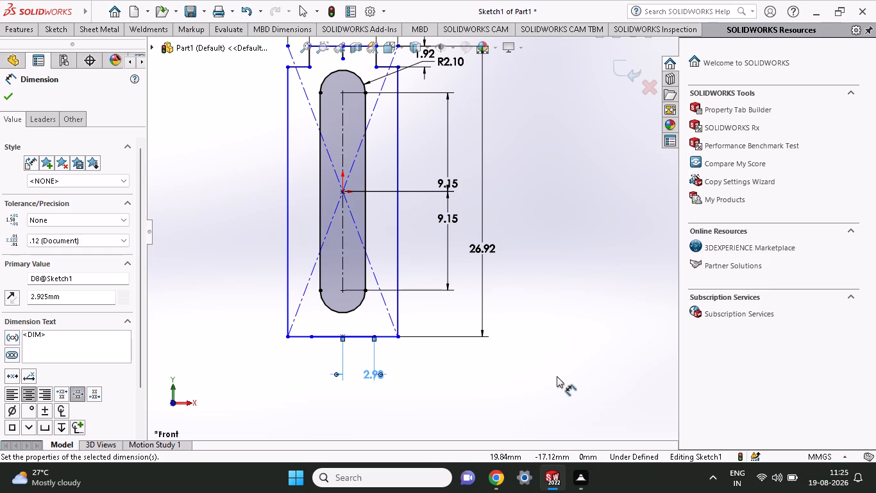
Sketch a vertical line about 3.35 mm long up the rectangle's right edge from its lower right corner.
{"action": "scroll", "coordinate": [393, 328], "scroll_direction": "up", "scroll_amount": 2}
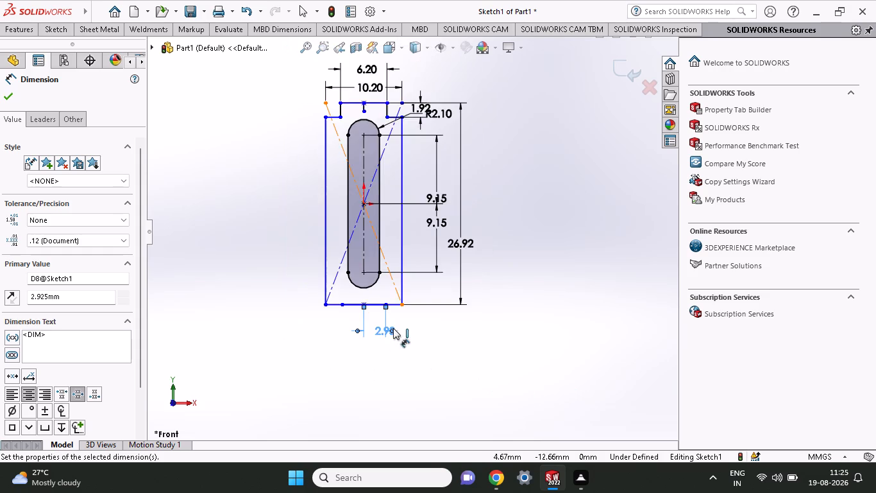
{"action": "scroll", "coordinate": [434, 256], "scroll_direction": "up", "scroll_amount": 1}
{"action": "scroll", "coordinate": [435, 254], "scroll_direction": "down", "scroll_amount": 2}
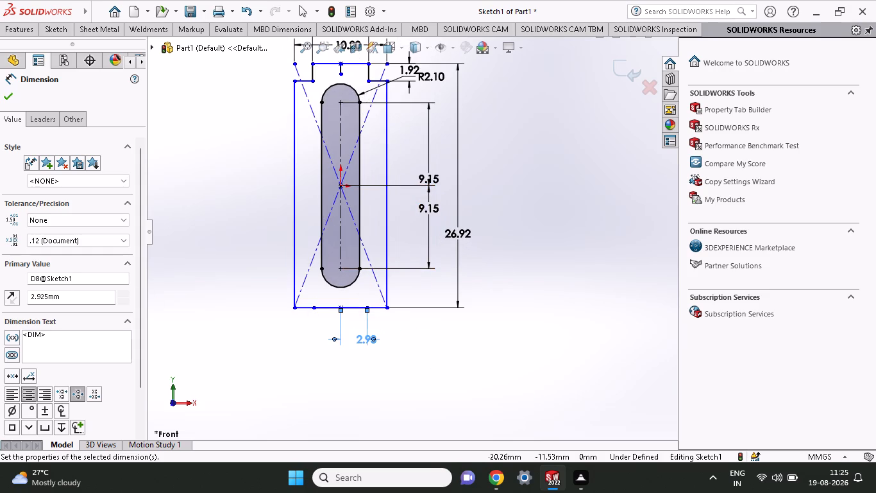
{"action": "left_click", "coordinate": [68, 32]}
{"action": "left_click", "coordinate": [78, 44]}
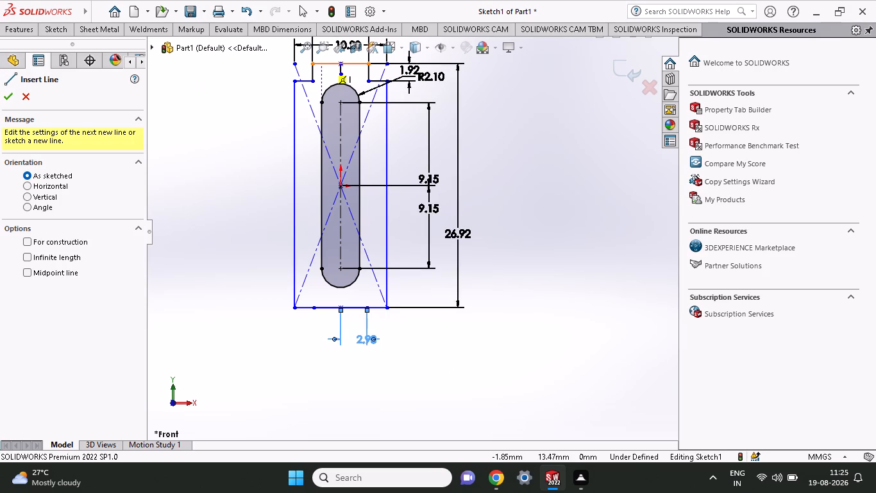
{"action": "left_click", "coordinate": [389, 308]}
{"action": "left_click", "coordinate": [386, 277]}
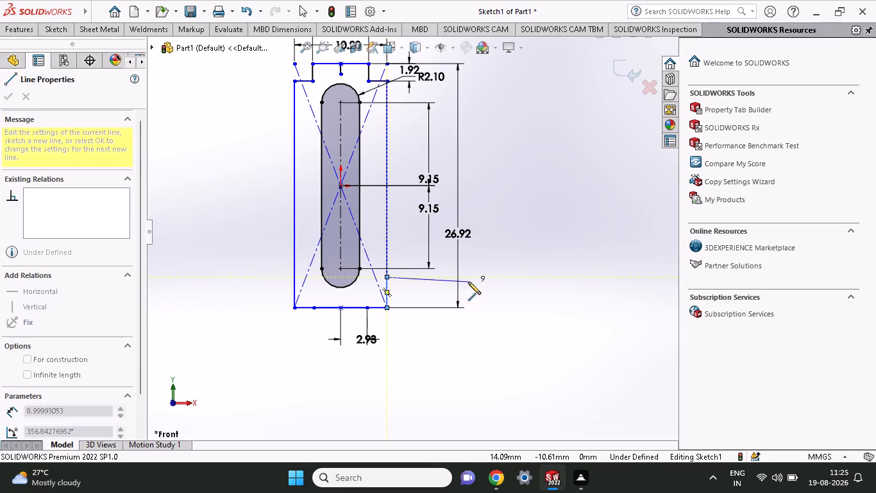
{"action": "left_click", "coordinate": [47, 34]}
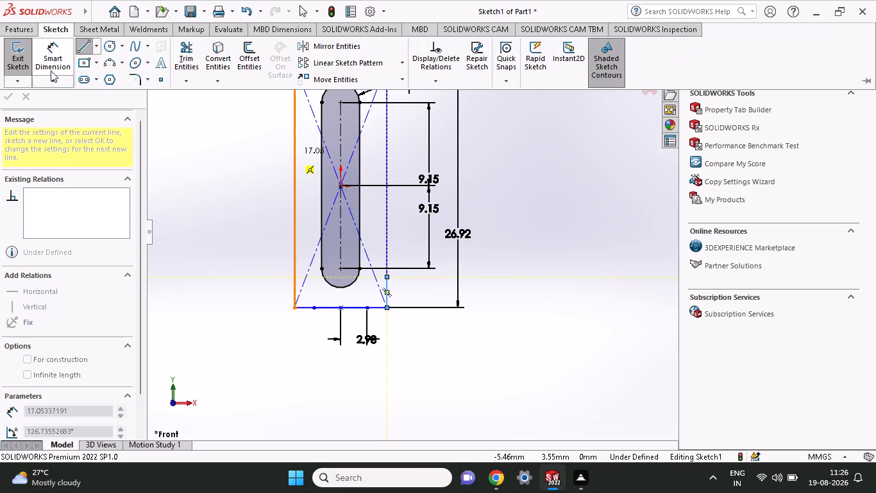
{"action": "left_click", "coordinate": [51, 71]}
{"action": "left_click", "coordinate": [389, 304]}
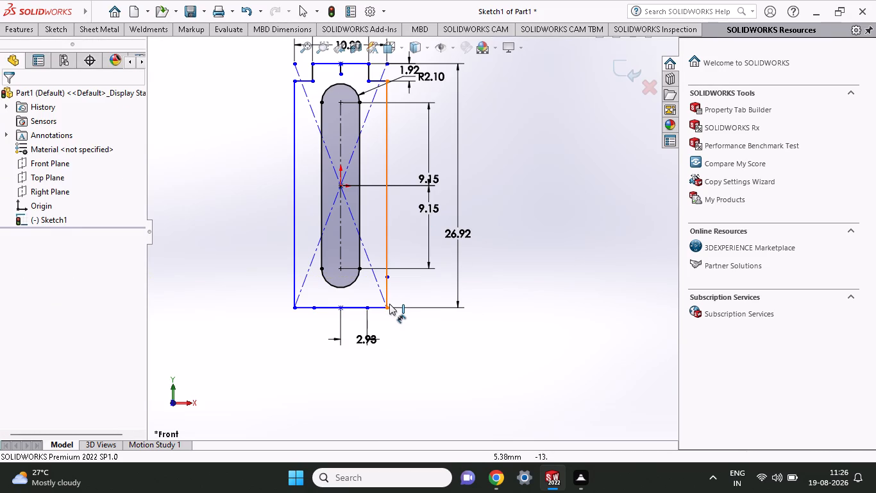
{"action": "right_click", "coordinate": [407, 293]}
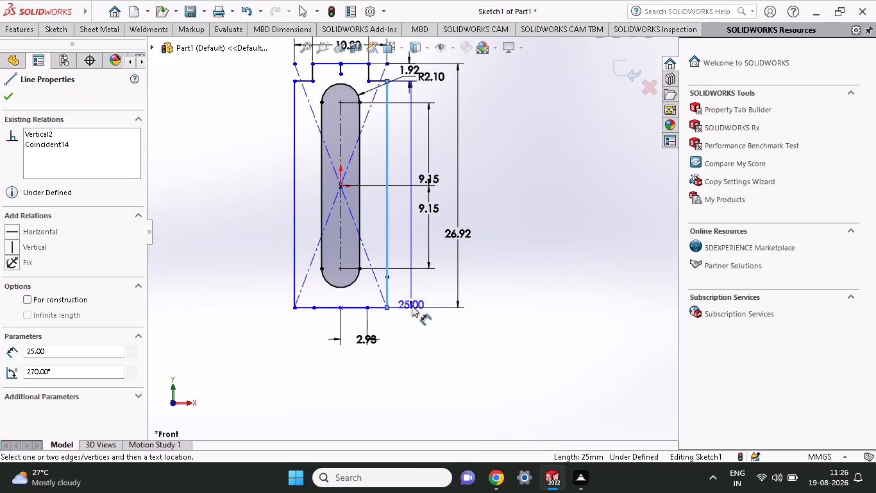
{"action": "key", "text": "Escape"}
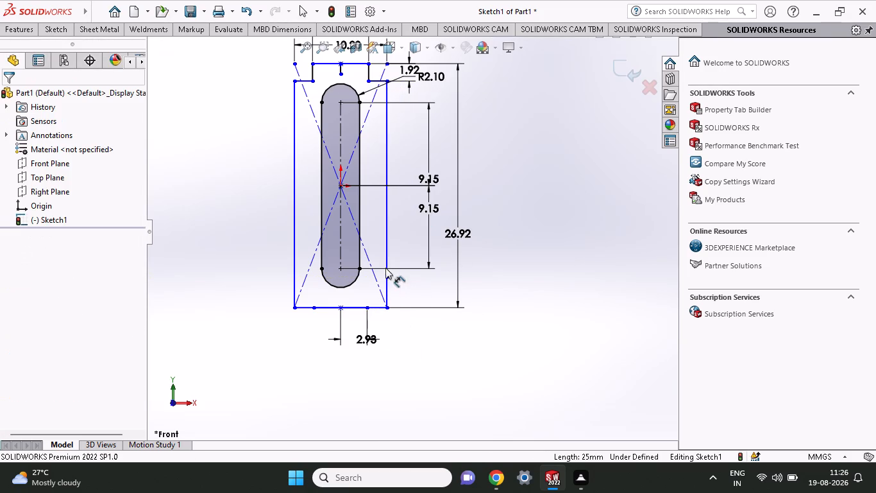
Dimension the vertical distance from the lower right corner to the short edge line's upper end, keeping the drawn value.
{"action": "left_click", "coordinate": [65, 33]}
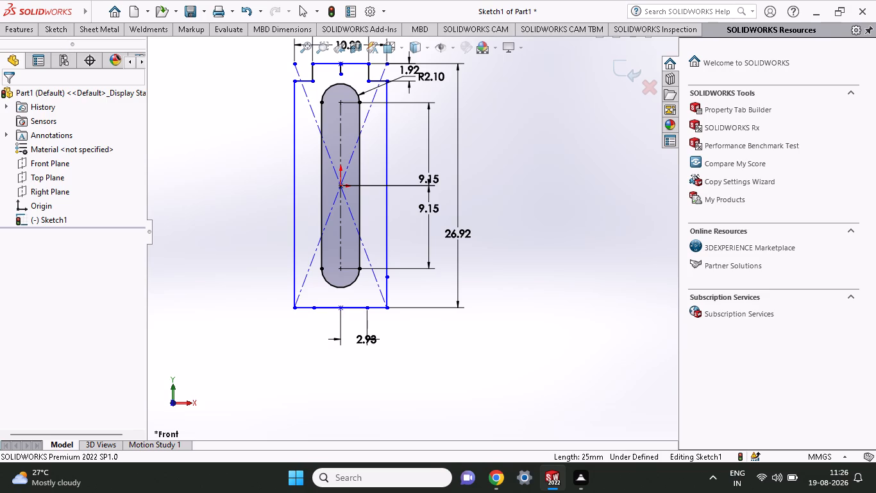
{"action": "left_click", "coordinate": [64, 30]}
{"action": "left_click", "coordinate": [60, 53]}
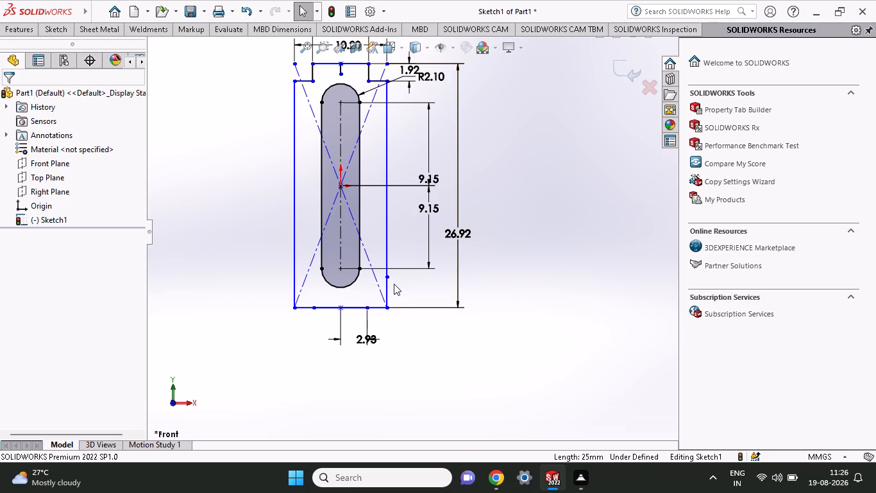
{"action": "left_click", "coordinate": [57, 30]}
{"action": "left_click", "coordinate": [53, 58]}
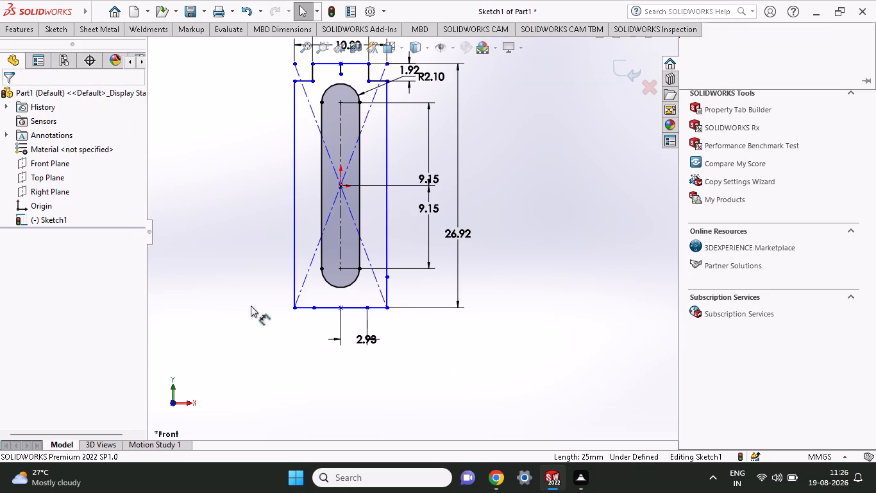
{"action": "left_click", "coordinate": [388, 277]}
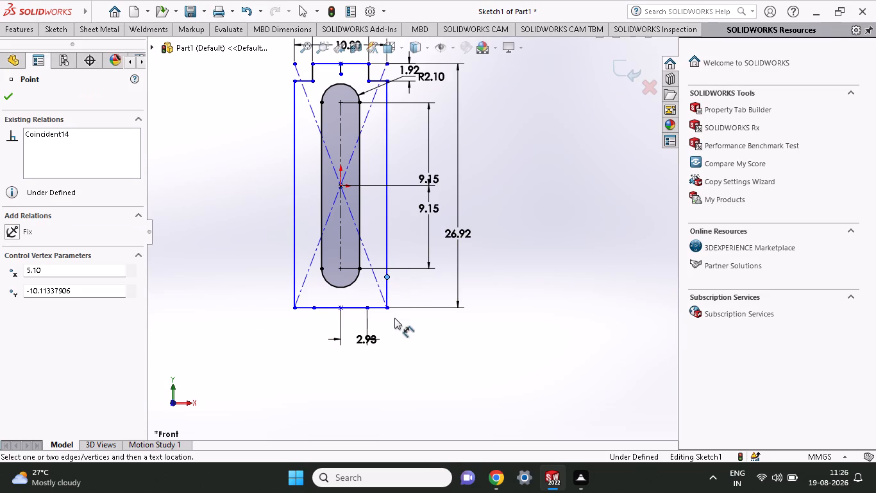
{"action": "left_click", "coordinate": [387, 309]}
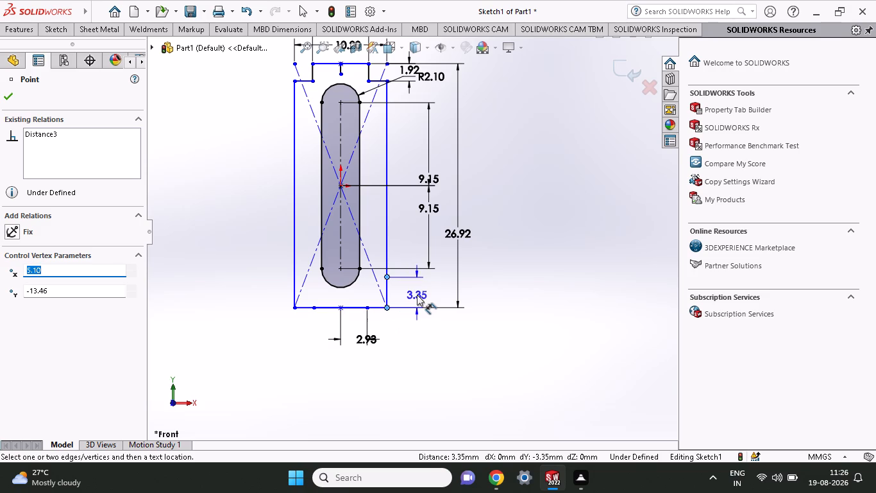
{"action": "left_click", "coordinate": [417, 295]}
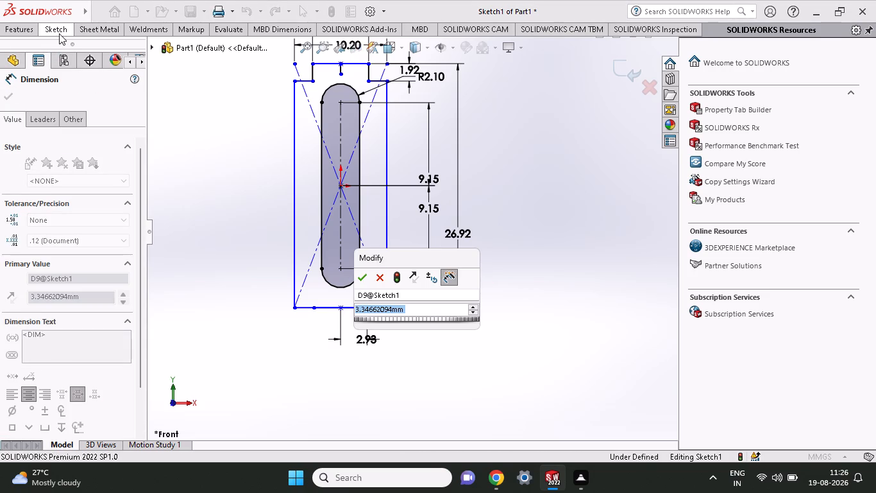
{"action": "left_click", "coordinate": [59, 33]}
{"action": "left_click", "coordinate": [371, 278]}
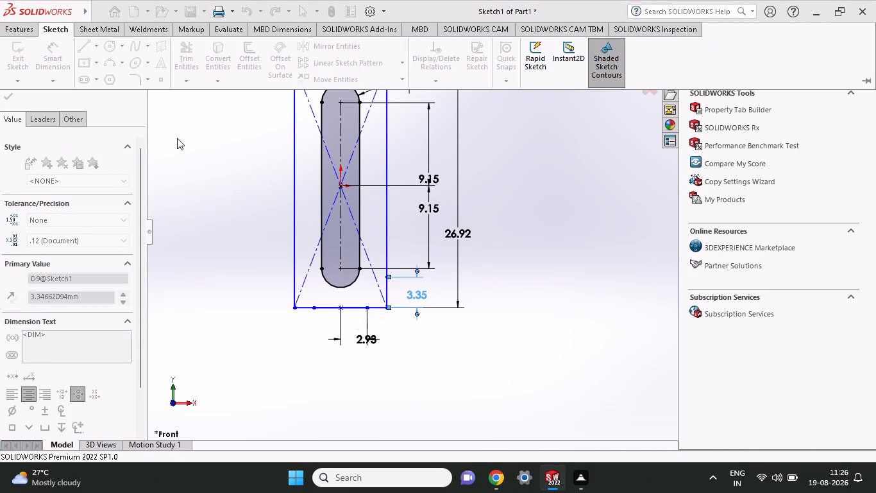
Sketch a diagonal line across the lower right corner, from the midpoint line's right end to the short vertical line's upper end.
{"action": "left_click", "coordinate": [83, 49]}
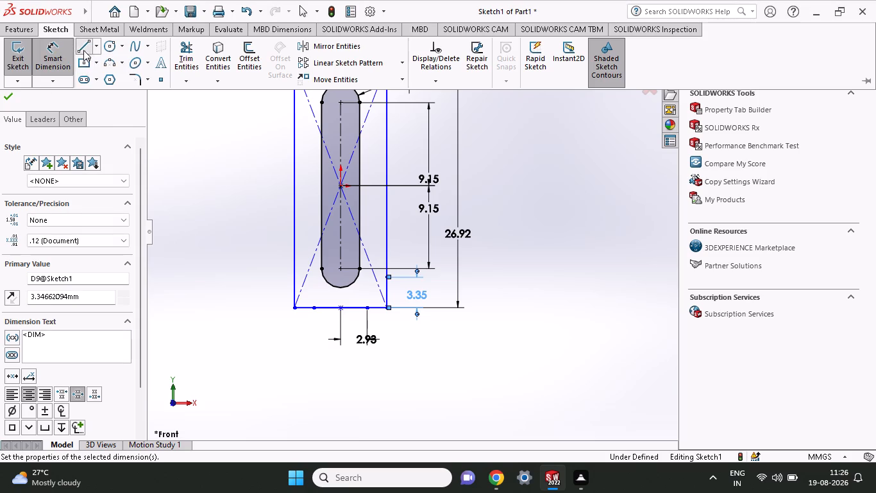
{"action": "left_click", "coordinate": [367, 307]}
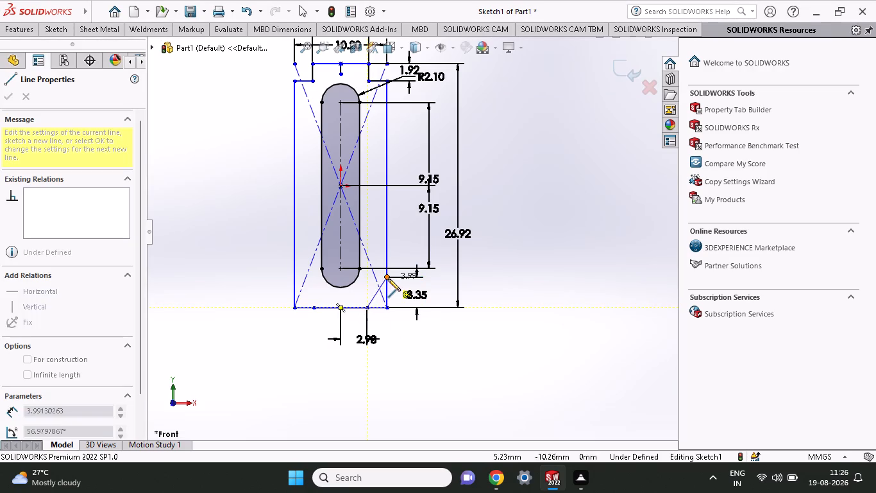
{"action": "left_click", "coordinate": [388, 279]}
{"action": "right_click", "coordinate": [420, 361]}
{"action": "left_click", "coordinate": [437, 365]}
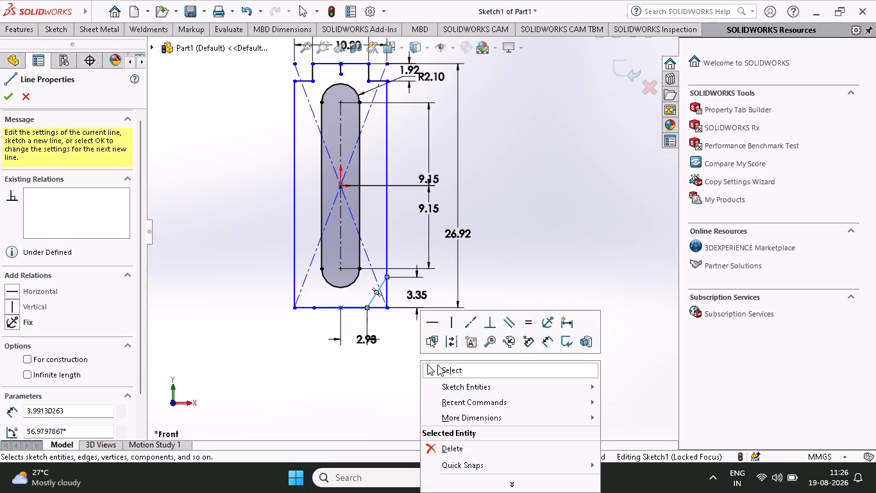
{"action": "left_click", "coordinate": [54, 32]}
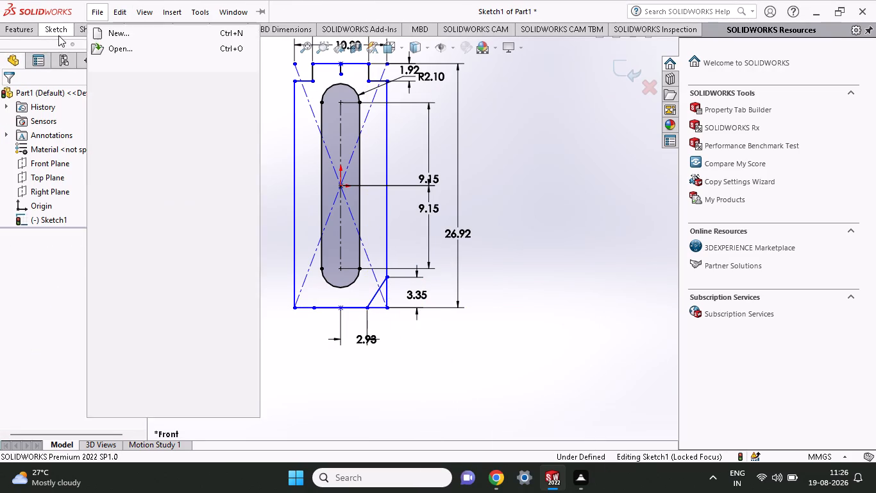
Sketch a vertical centerline about 1.51 mm long upward from the bottom edge's midpoint, below the slot.
{"action": "left_click", "coordinate": [58, 35]}
{"action": "left_click", "coordinate": [95, 51]}
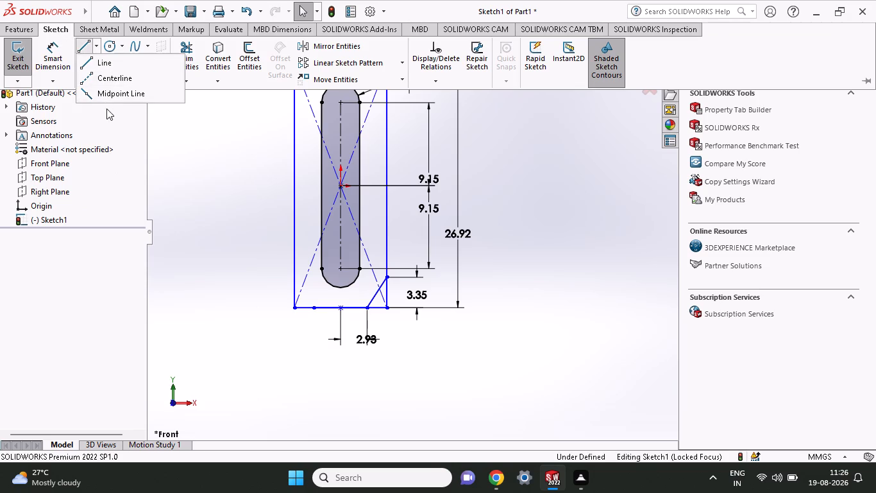
{"action": "left_click", "coordinate": [105, 84]}
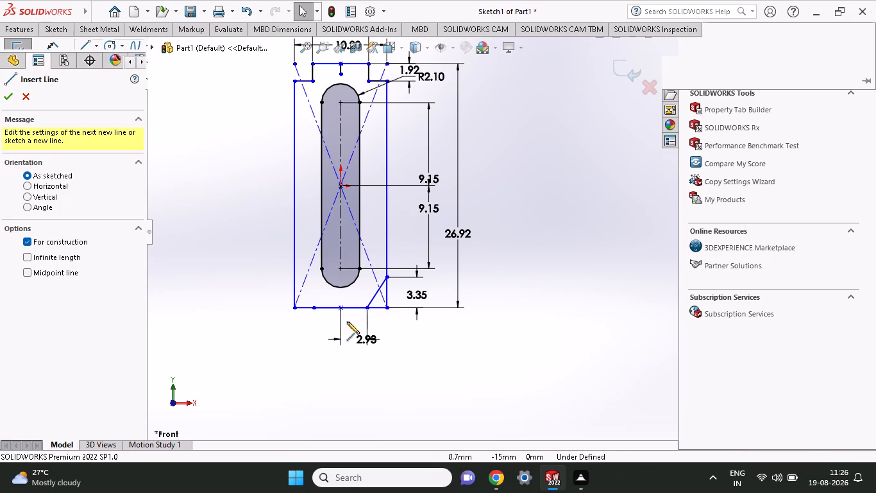
{"action": "left_click", "coordinate": [338, 306]}
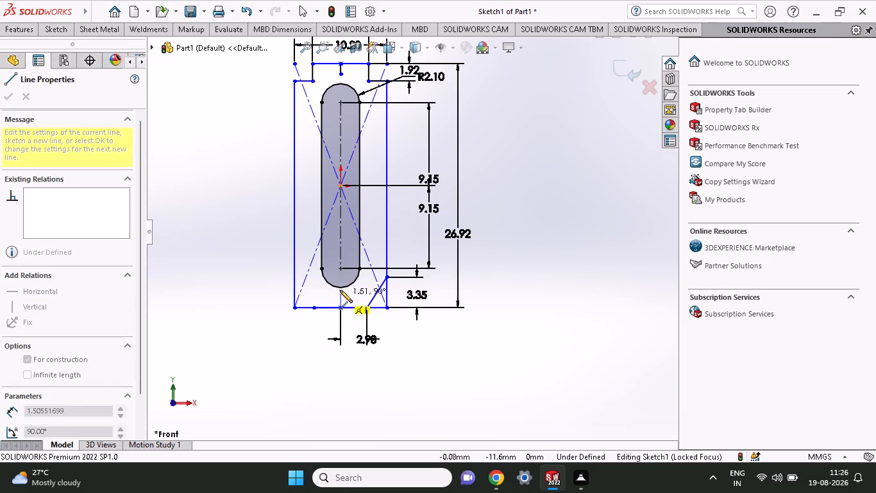
{"action": "left_click", "coordinate": [341, 294]}
{"action": "right_click", "coordinate": [333, 346]}
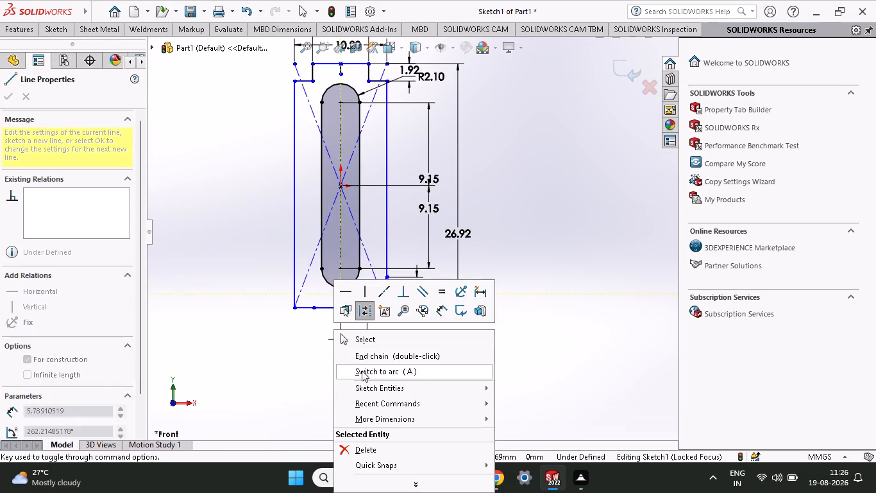
{"action": "left_click", "coordinate": [348, 330]}
{"action": "right_click", "coordinate": [339, 371]}
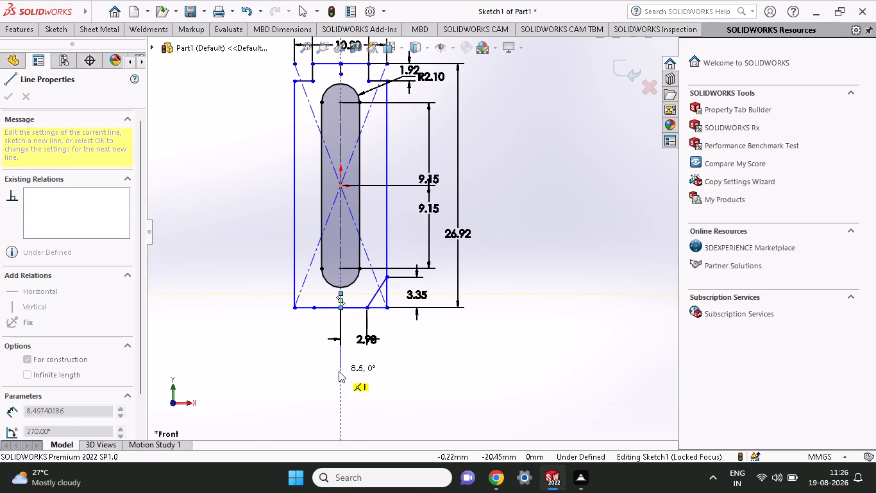
{"action": "left_click", "coordinate": [345, 341]}
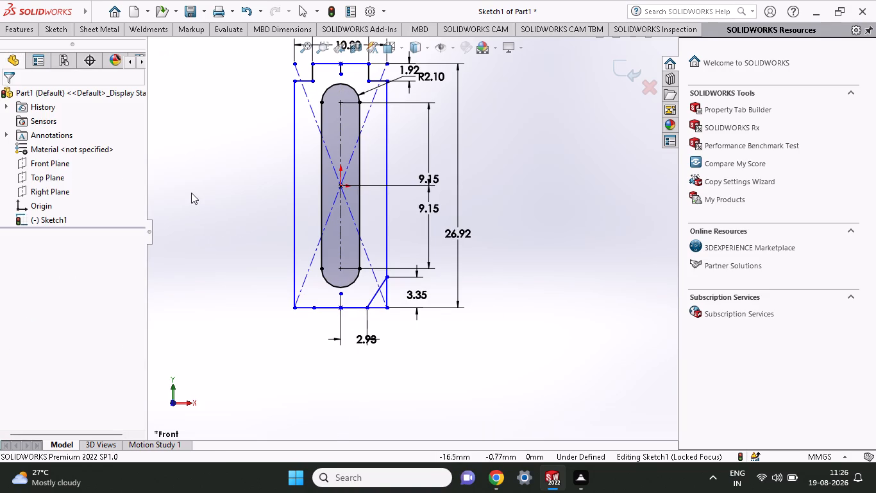
Mirror the lower right diagonal corner line about the short vertical centerline at the bottom edge, keeping the original.
{"action": "left_click", "coordinate": [55, 31]}
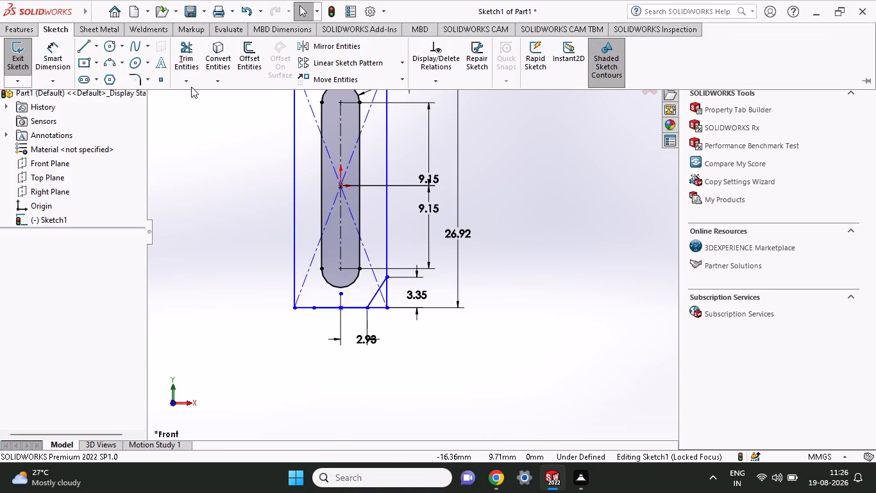
{"action": "left_click", "coordinate": [332, 41]}
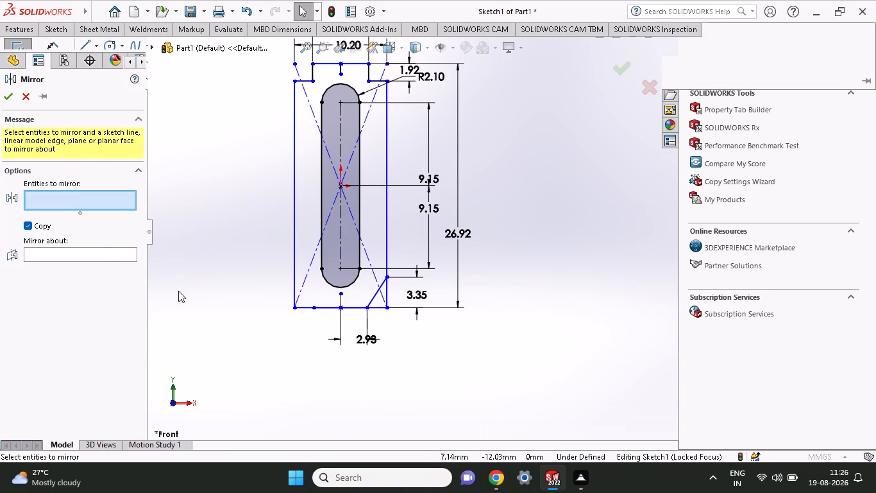
{"action": "left_click", "coordinate": [98, 247]}
{"action": "left_click", "coordinate": [105, 257]}
{"action": "left_click", "coordinate": [115, 250]}
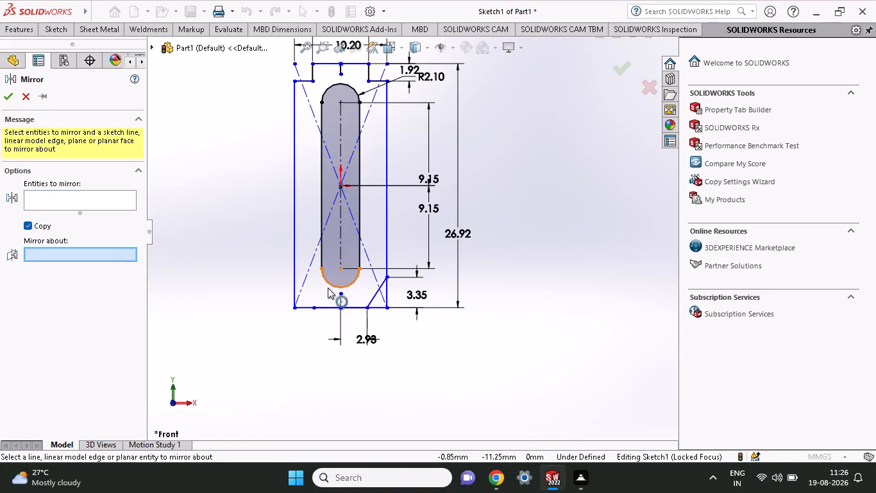
{"action": "left_click", "coordinate": [341, 298]}
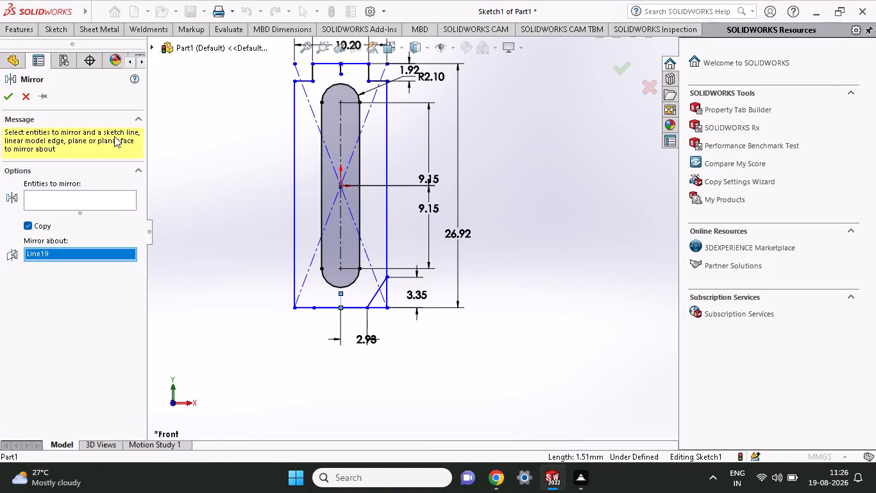
{"action": "left_click", "coordinate": [119, 202]}
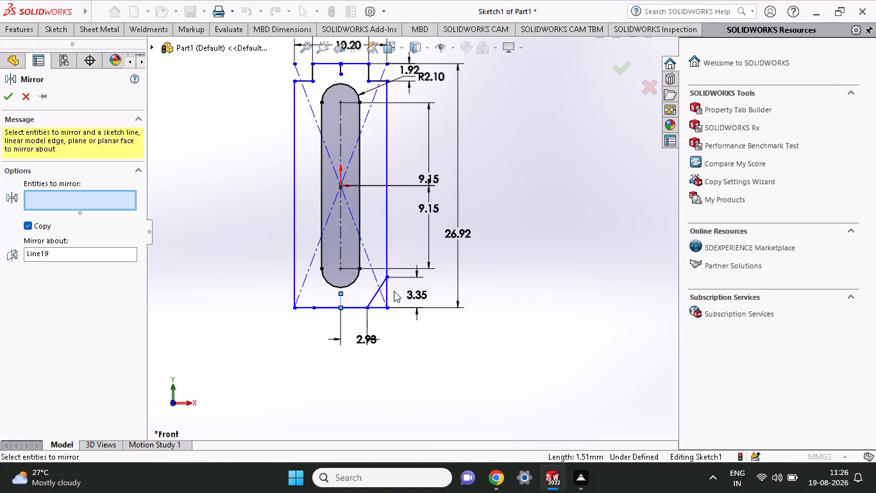
{"action": "left_click", "coordinate": [373, 295]}
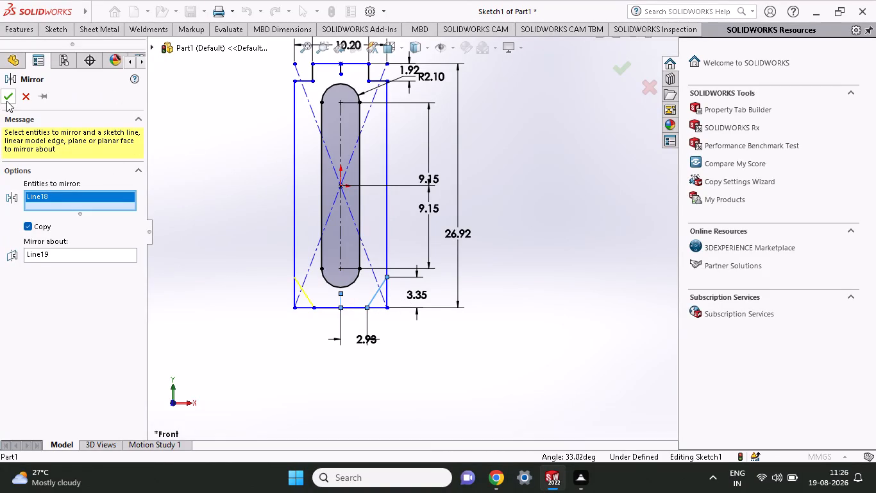
{"action": "left_click", "coordinate": [6, 101]}
Trim away the bottom and side edge segments outside the diagonal lines at both lower corners.
{"action": "left_click", "coordinate": [65, 32]}
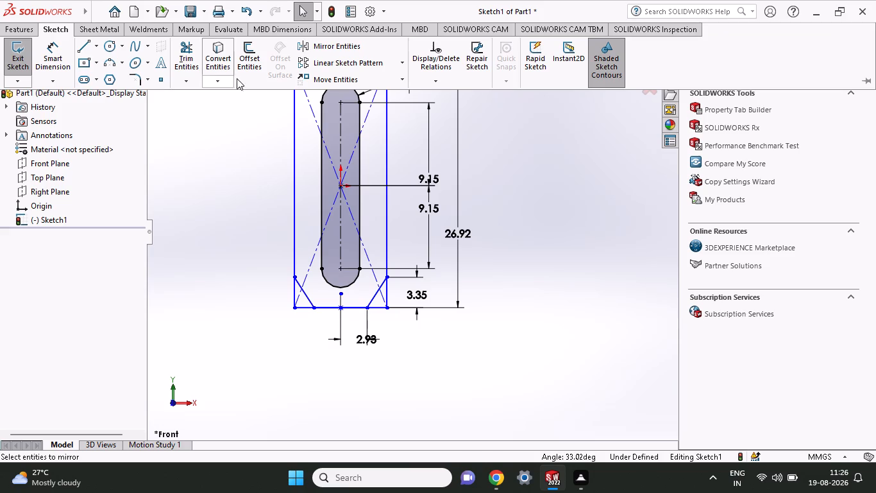
{"action": "left_click", "coordinate": [196, 72]}
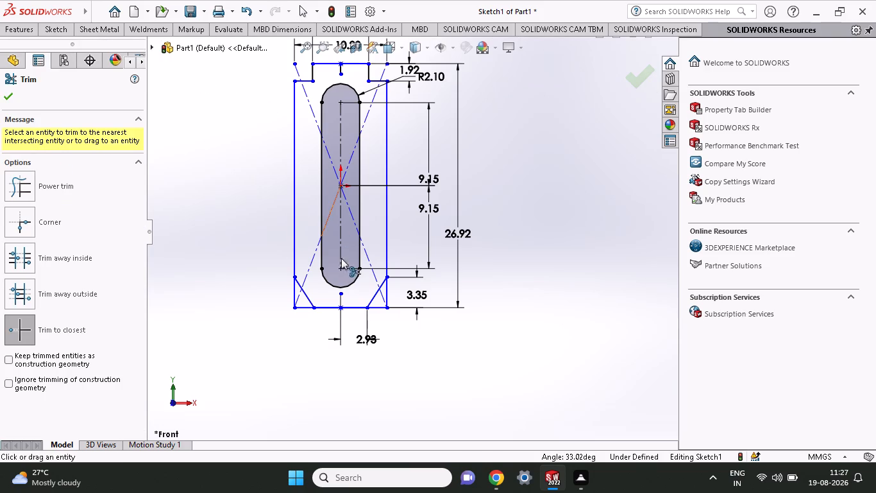
{"action": "left_click", "coordinate": [302, 308]}
{"action": "left_click", "coordinate": [469, 249]}
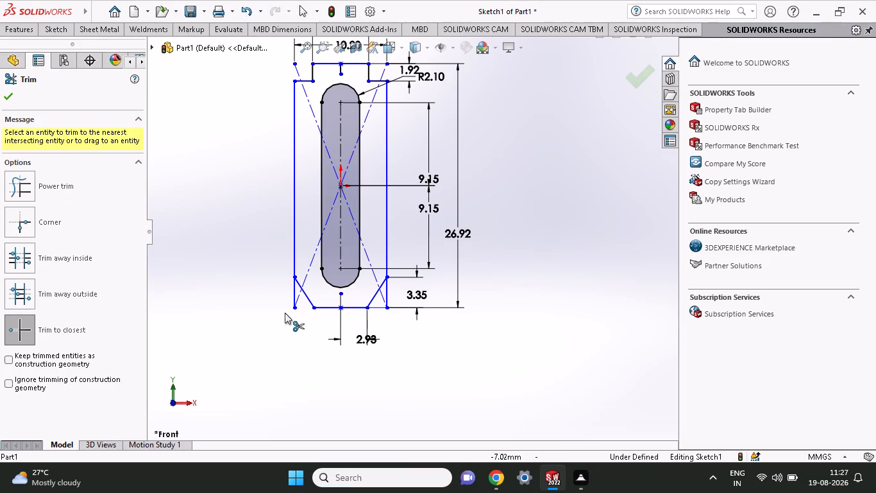
{"action": "left_click", "coordinate": [292, 295]}
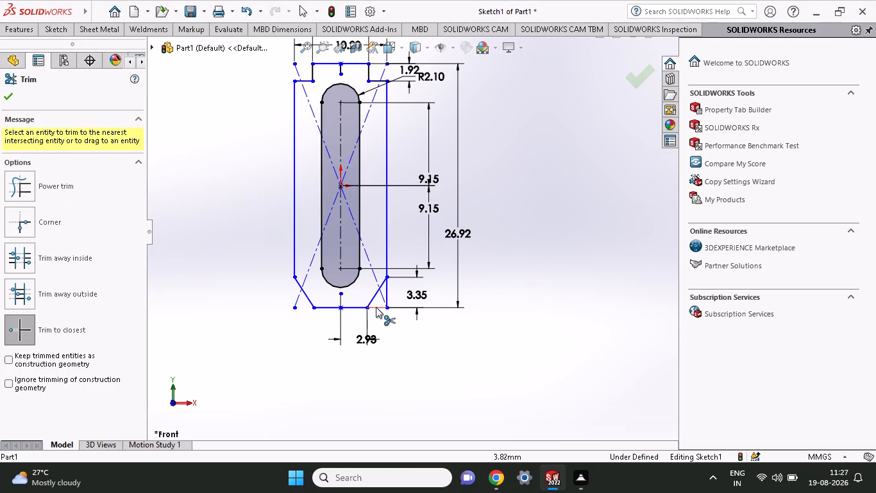
{"action": "left_click", "coordinate": [376, 307]}
{"action": "left_click", "coordinate": [386, 297]}
{"action": "left_click", "coordinate": [386, 297]}
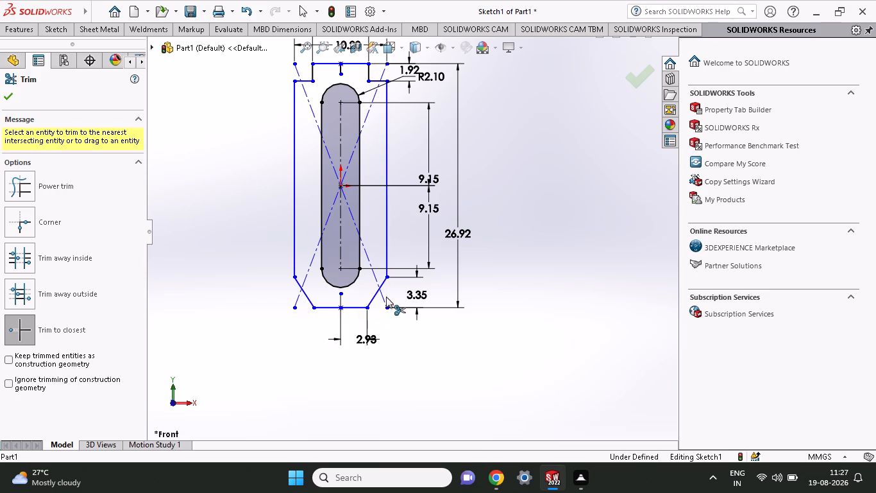
Trim the end of the construction diagonal extending past the lower right angled edge, accepting the removal of attached dimensions.
{"action": "left_click", "coordinate": [382, 297]}
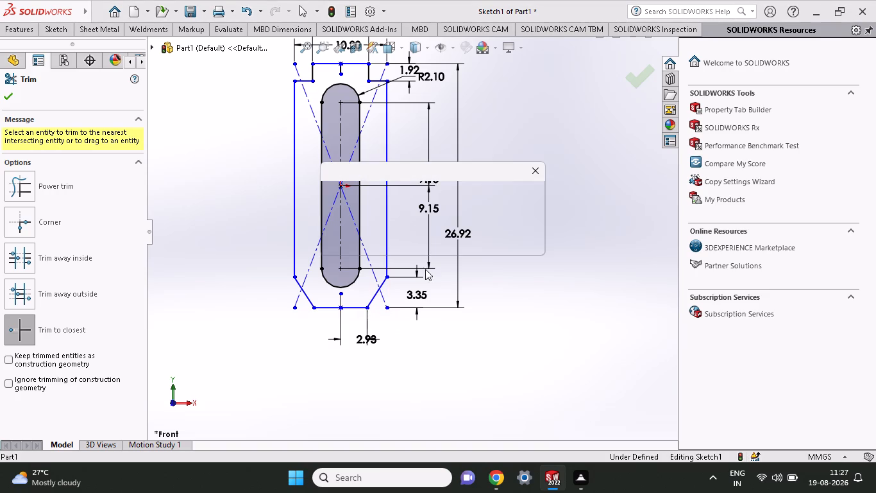
{"action": "left_click", "coordinate": [473, 241]}
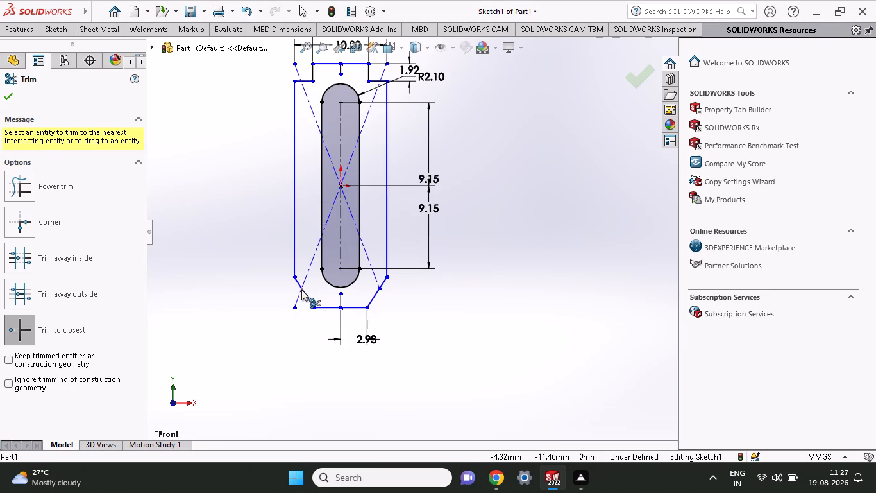
{"action": "key", "text": "Tab"}
{"action": "key", "text": "ctrl+z"}
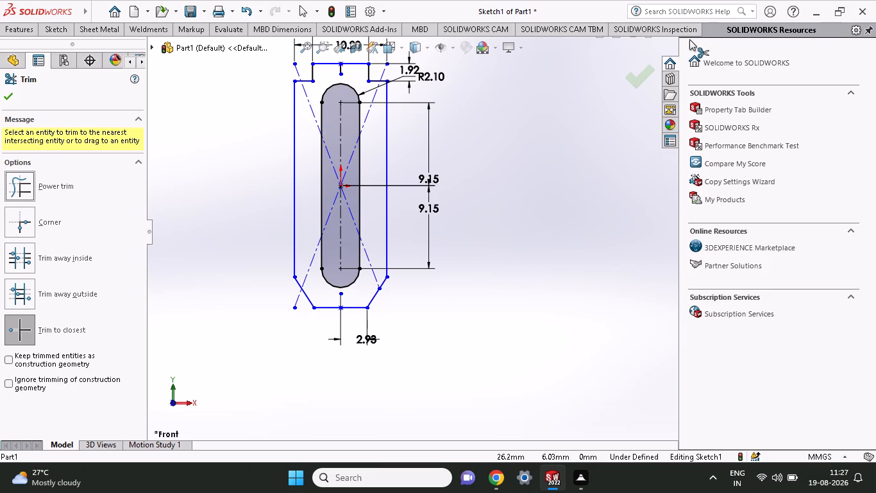
{"action": "left_click", "coordinate": [1, 98]}
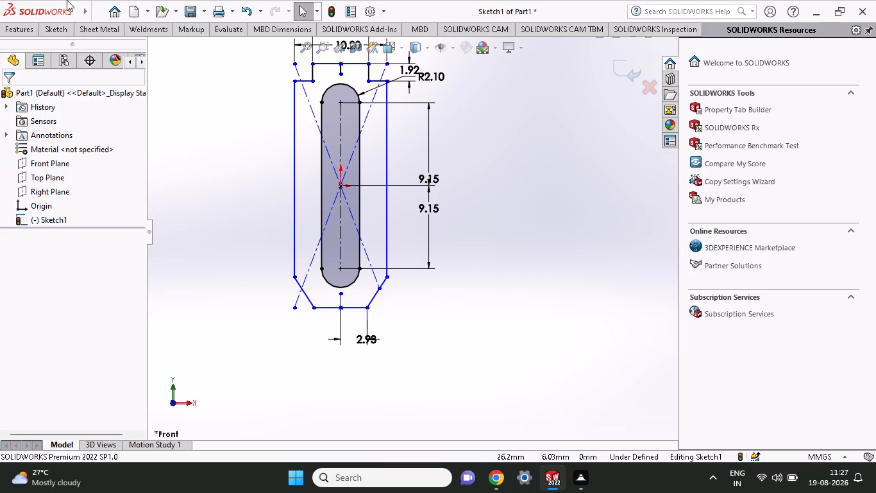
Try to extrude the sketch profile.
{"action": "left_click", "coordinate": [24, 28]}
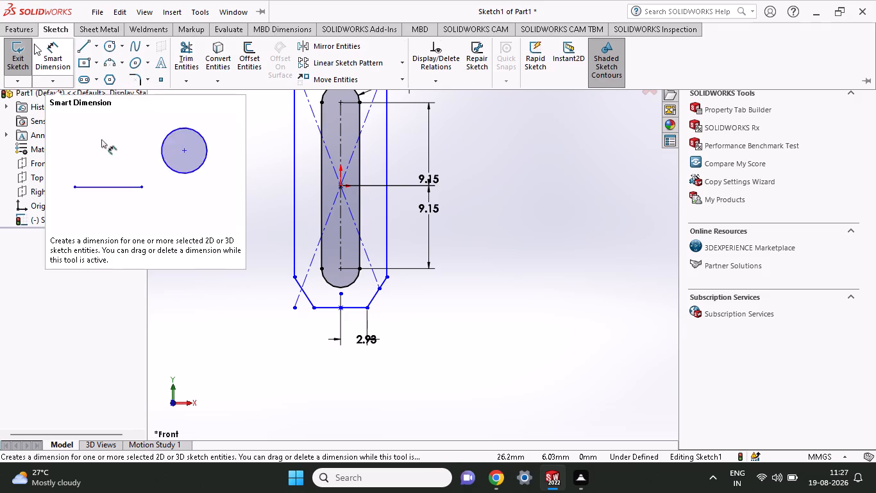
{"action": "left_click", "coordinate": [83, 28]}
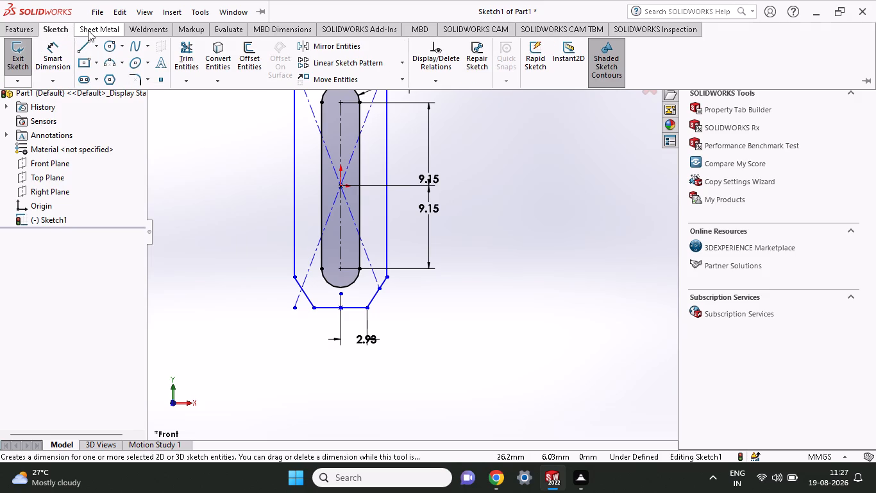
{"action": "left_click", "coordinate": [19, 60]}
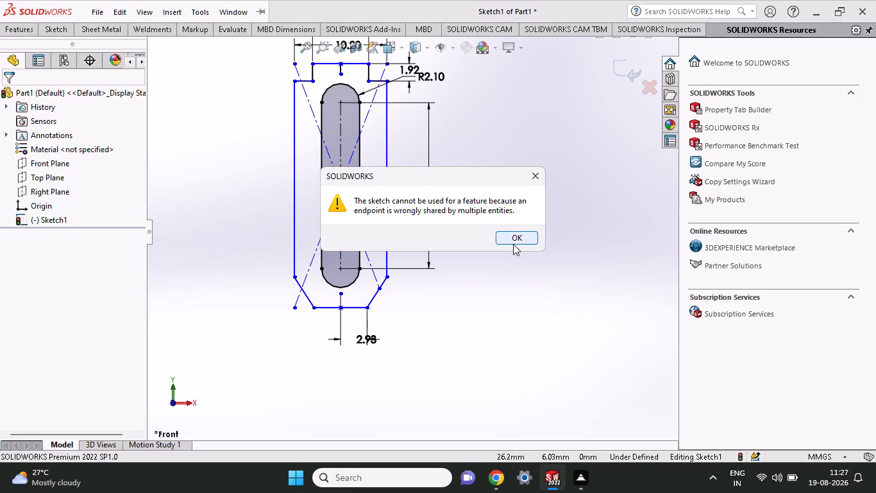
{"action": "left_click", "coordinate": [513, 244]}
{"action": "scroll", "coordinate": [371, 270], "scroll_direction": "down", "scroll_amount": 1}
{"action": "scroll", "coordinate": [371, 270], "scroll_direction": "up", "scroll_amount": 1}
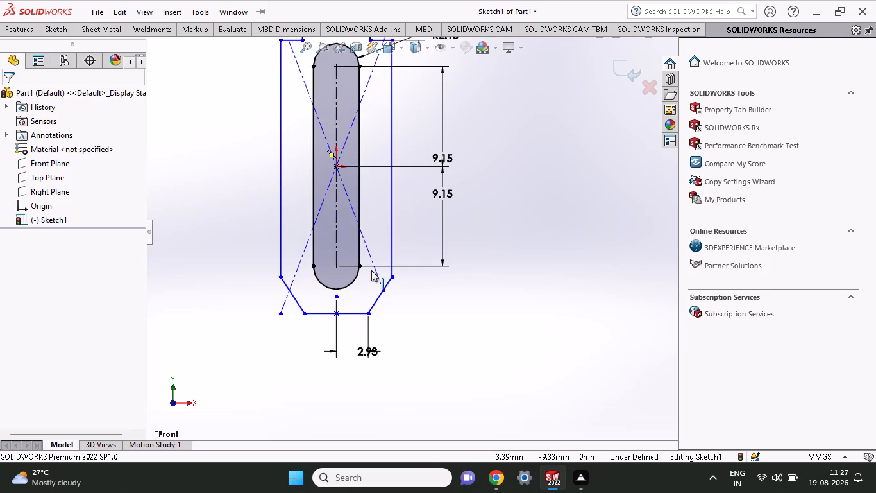
Start a blind Boss-Extrude of the region between the outer outline and the slot, and open its depth for editing.
{"action": "left_click", "coordinate": [16, 30]}
{"action": "left_click", "coordinate": [19, 51]}
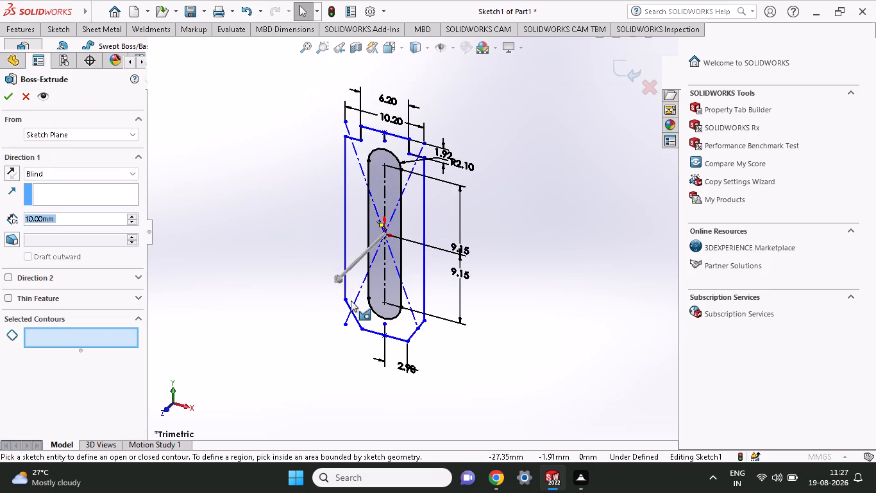
{"action": "left_click", "coordinate": [354, 302]}
{"action": "left_click", "coordinate": [353, 265]}
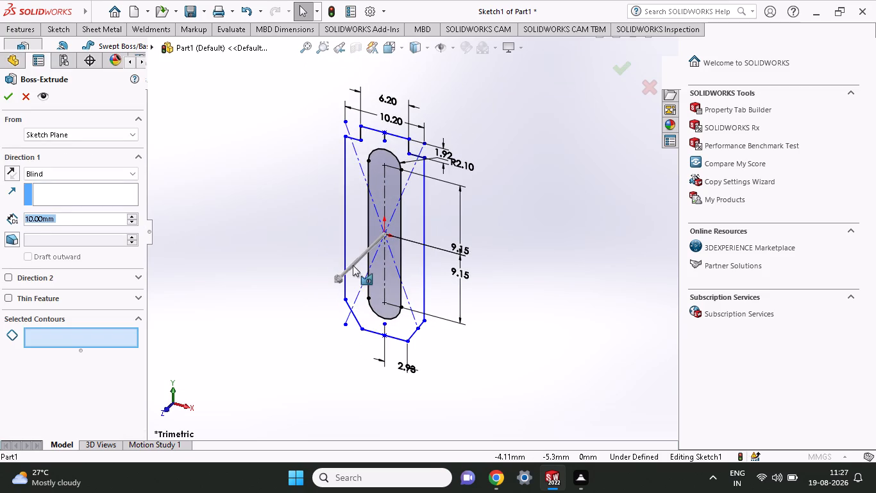
{"action": "middle_click_drag", "start_coordinate": [466, 284], "coordinate": [499, 251]}
{"action": "scroll", "coordinate": [489, 267], "scroll_direction": "up", "scroll_amount": 1}
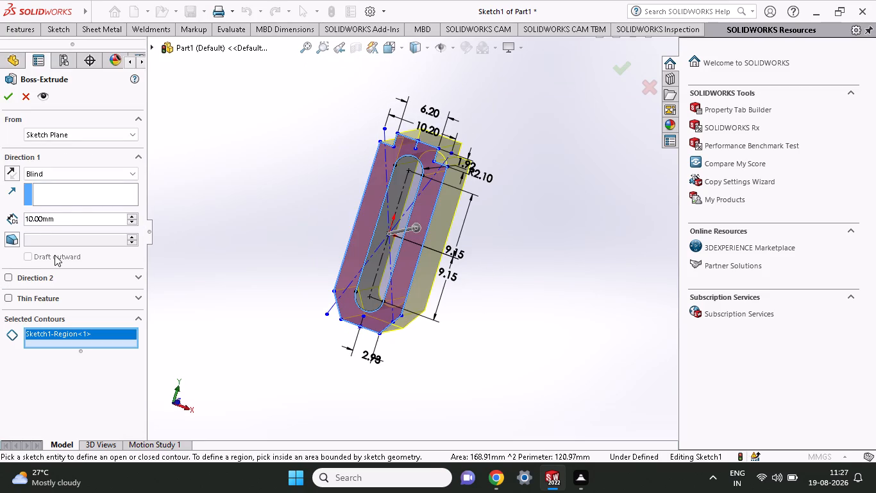
{"action": "left_click_drag", "start_coordinate": [69, 219], "coordinate": [0, 225]}
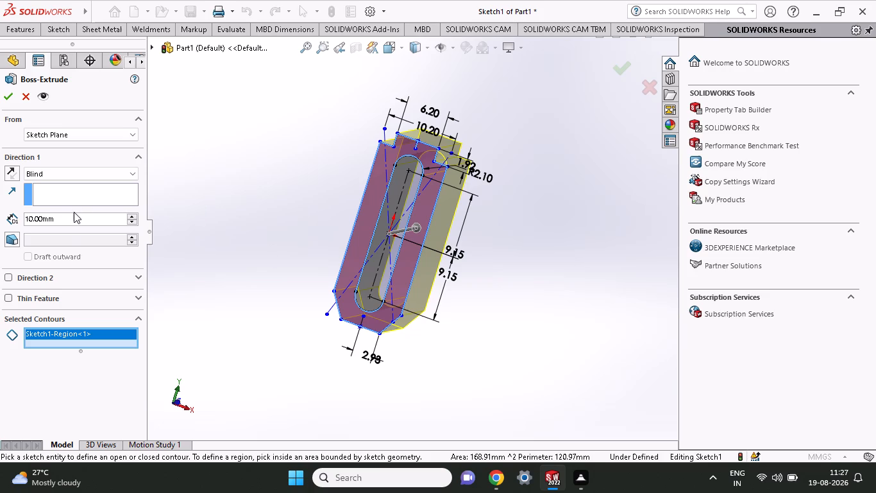
{"action": "left_click_drag", "start_coordinate": [72, 216], "coordinate": [3, 229]}
{"action": "left_click_drag", "start_coordinate": [70, 223], "coordinate": [29, 229]}
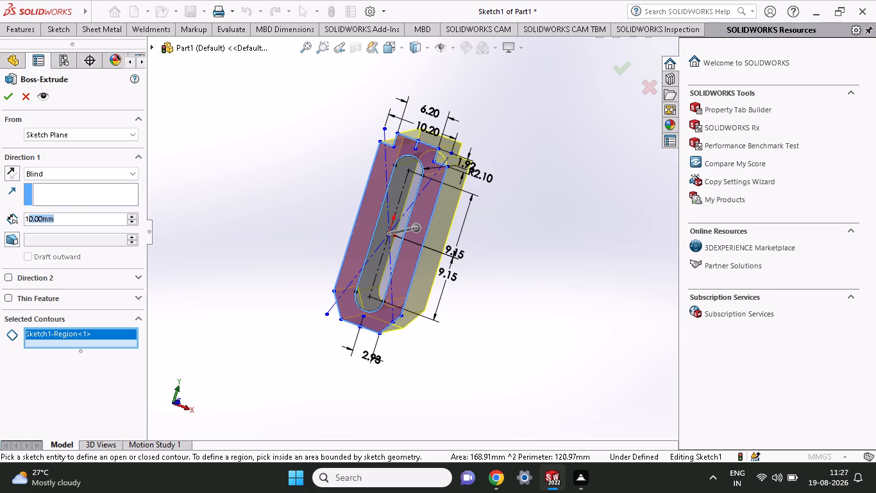
{"action": "left_click_drag", "start_coordinate": [29, 229], "coordinate": [0, 235]}
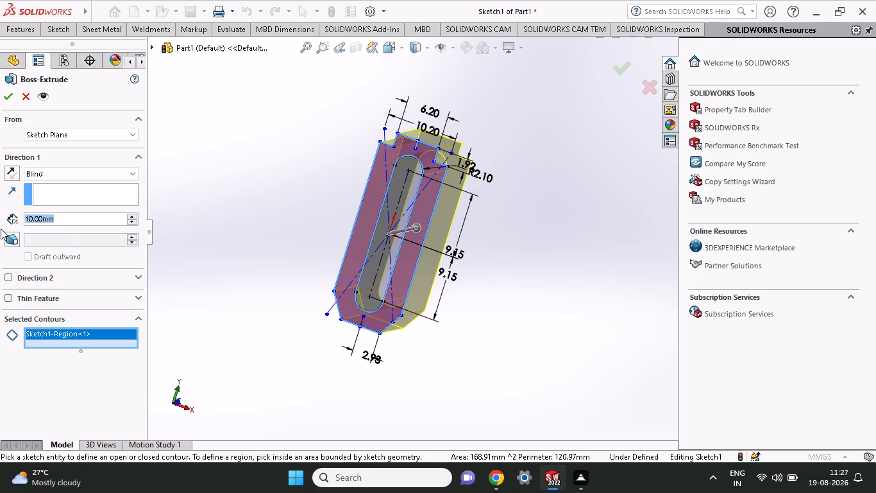
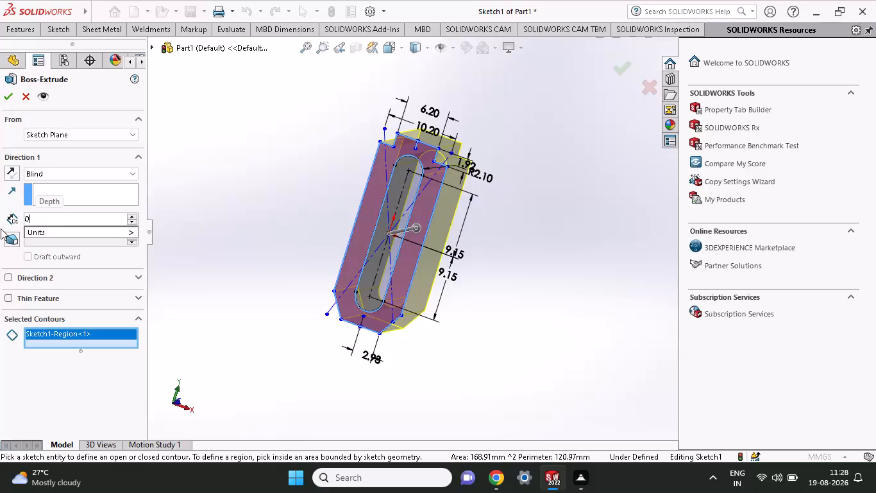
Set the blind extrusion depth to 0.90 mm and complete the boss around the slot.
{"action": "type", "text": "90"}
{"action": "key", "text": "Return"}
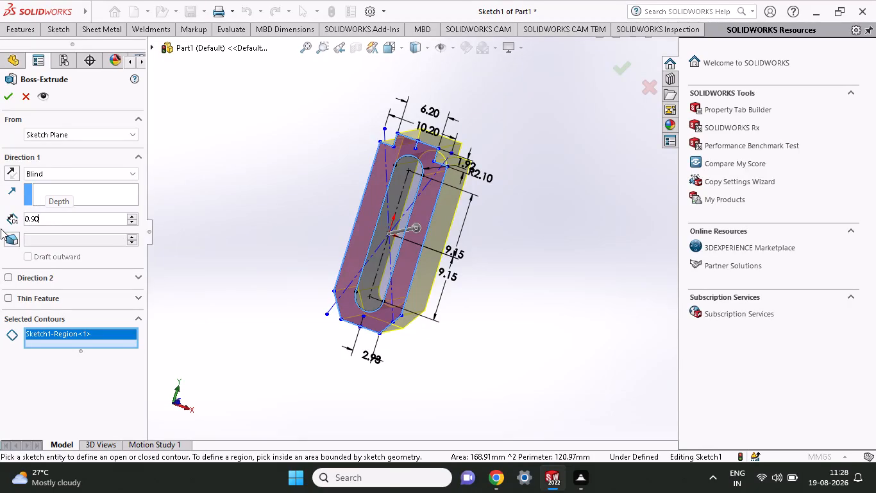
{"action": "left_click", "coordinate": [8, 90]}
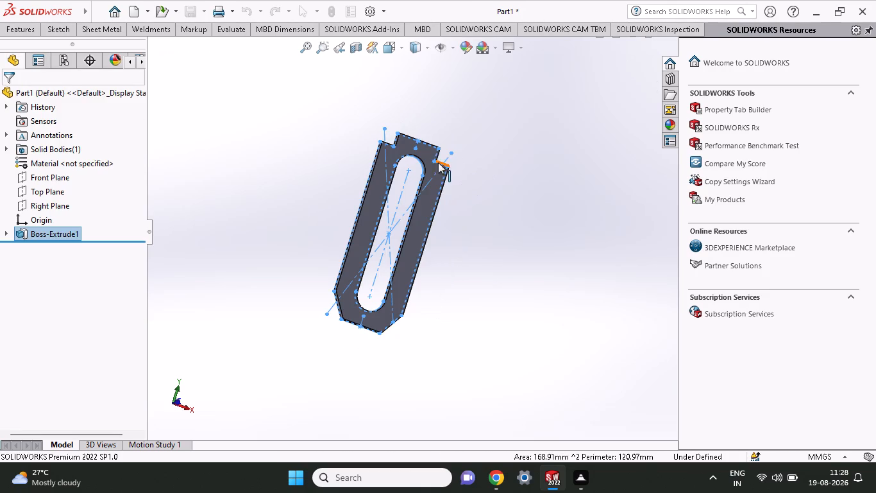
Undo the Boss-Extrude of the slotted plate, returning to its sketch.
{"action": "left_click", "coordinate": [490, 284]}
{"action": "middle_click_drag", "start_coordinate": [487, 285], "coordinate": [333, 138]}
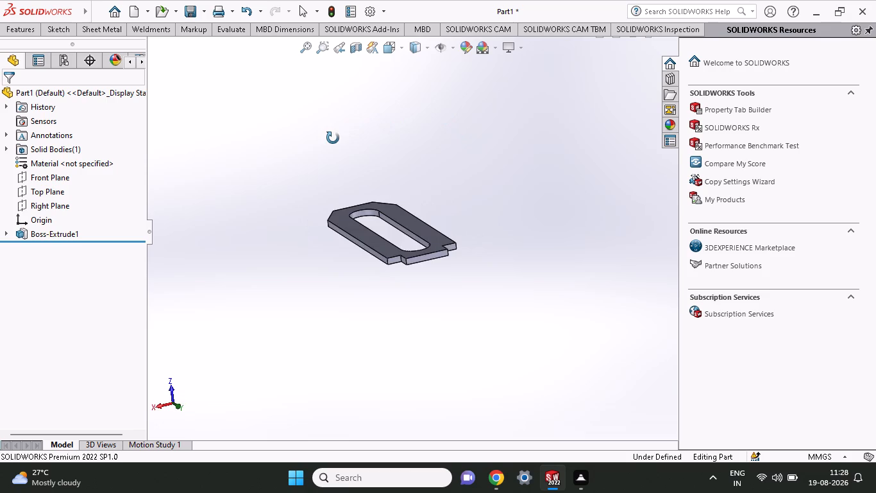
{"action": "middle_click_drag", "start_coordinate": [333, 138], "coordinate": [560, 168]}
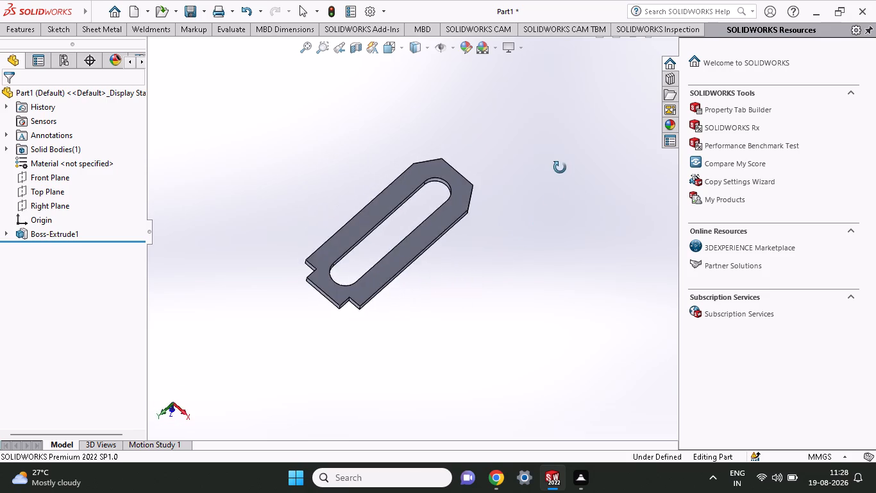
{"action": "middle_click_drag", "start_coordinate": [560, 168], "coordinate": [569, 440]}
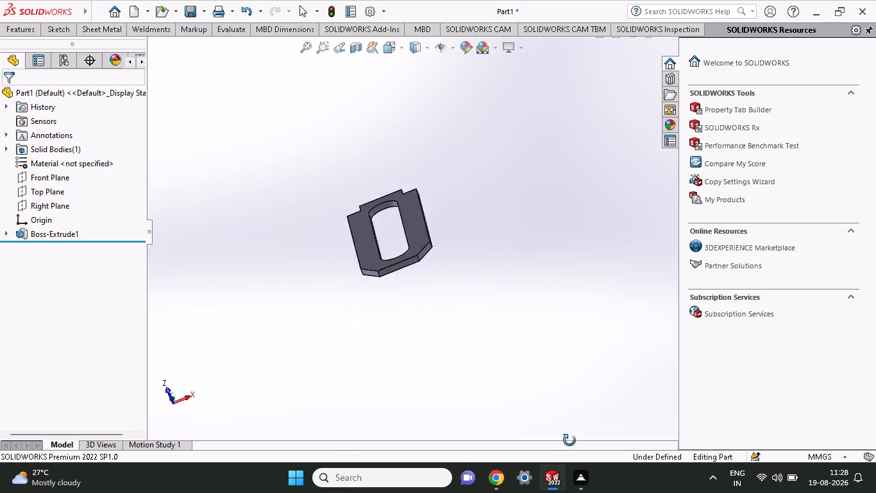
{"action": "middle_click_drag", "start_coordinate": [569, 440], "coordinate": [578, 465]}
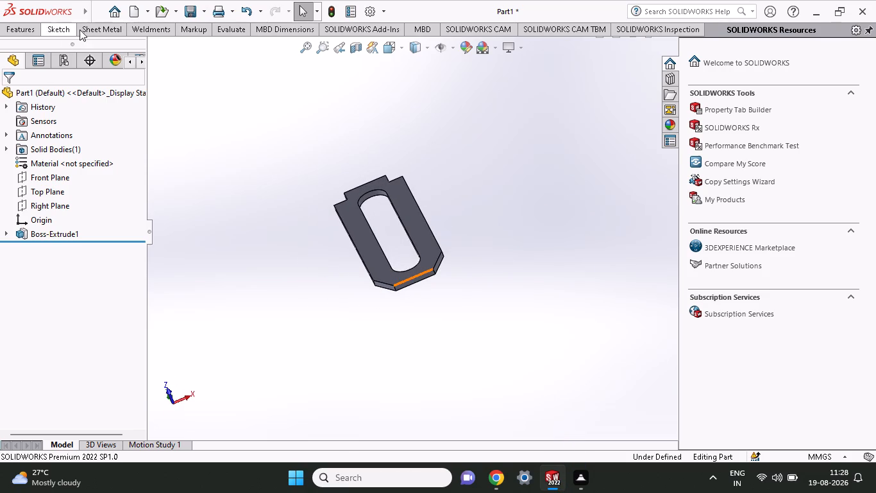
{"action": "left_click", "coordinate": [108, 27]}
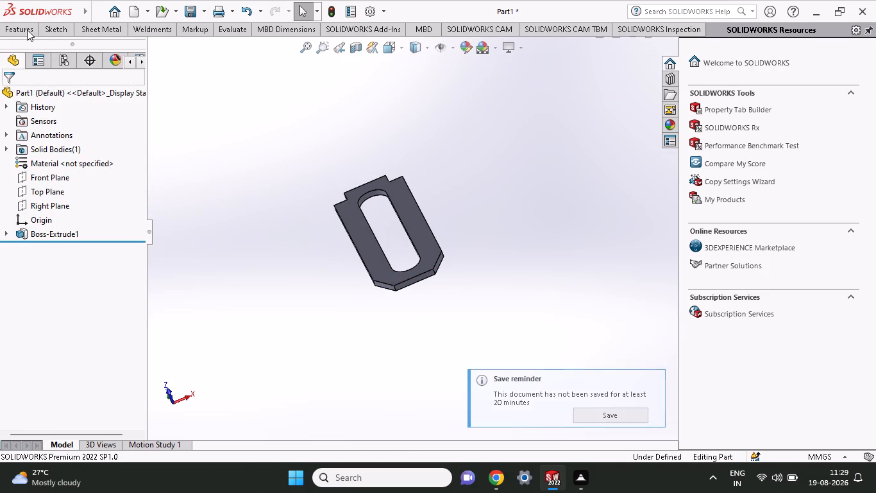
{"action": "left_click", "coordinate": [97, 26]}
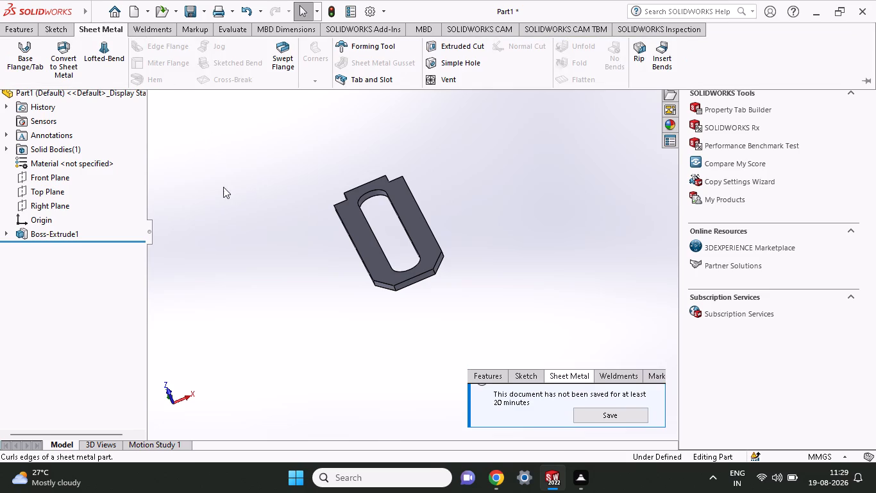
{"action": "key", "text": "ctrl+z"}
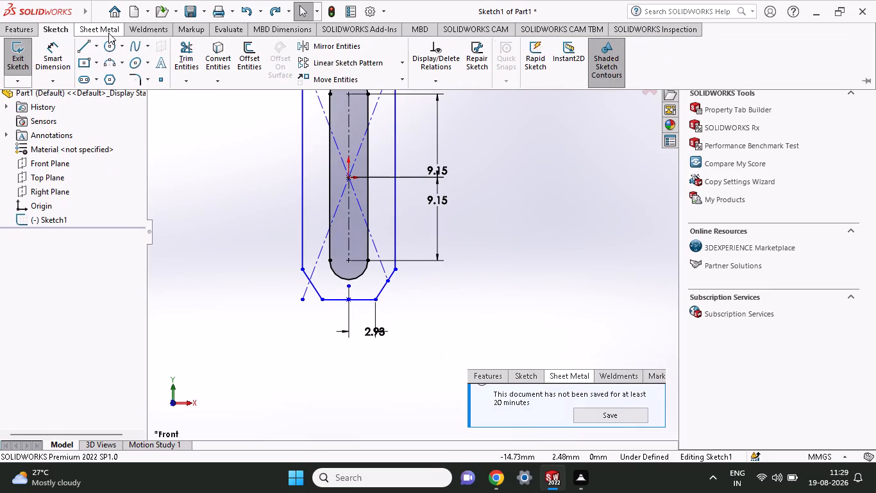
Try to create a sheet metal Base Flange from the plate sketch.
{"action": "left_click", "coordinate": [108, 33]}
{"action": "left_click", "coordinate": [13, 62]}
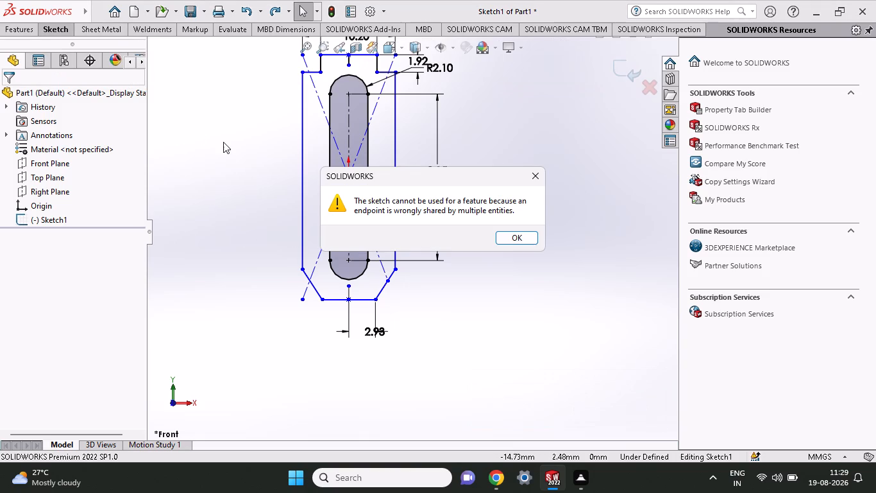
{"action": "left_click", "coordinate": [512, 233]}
Delete both construction diagonals crossing the slot, accepting the removal of their associated dimensions.
{"action": "middle_click_drag", "start_coordinate": [391, 252], "coordinate": [405, 235]}
{"action": "scroll", "coordinate": [405, 246], "scroll_direction": "up", "scroll_amount": 2}
{"action": "left_click", "coordinate": [345, 251]}
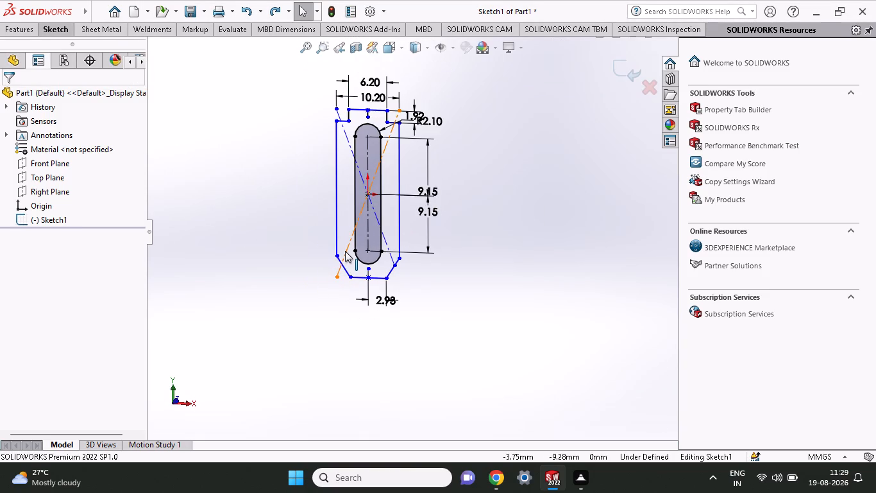
{"action": "key", "text": "Delete"}
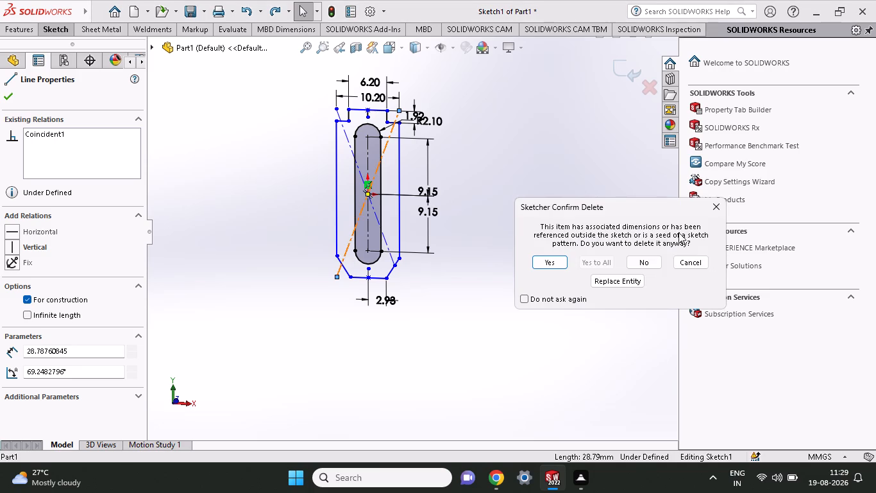
{"action": "left_click", "coordinate": [556, 261]}
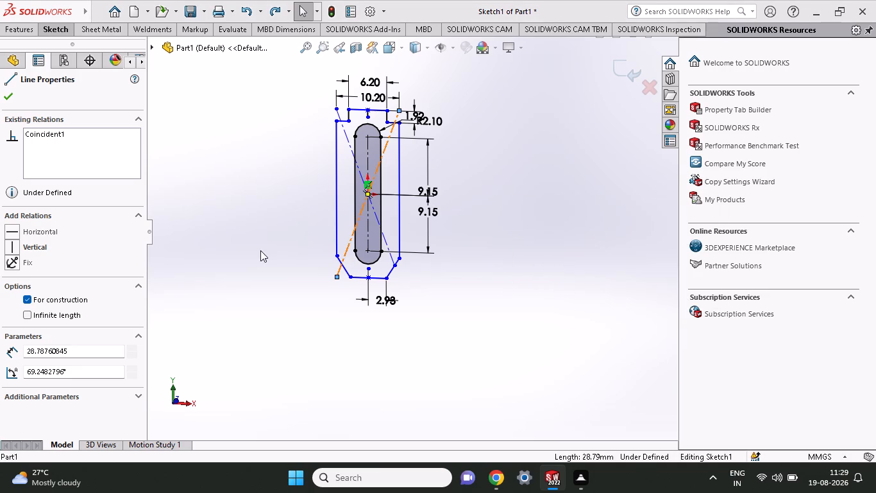
{"action": "left_click", "coordinate": [387, 245]}
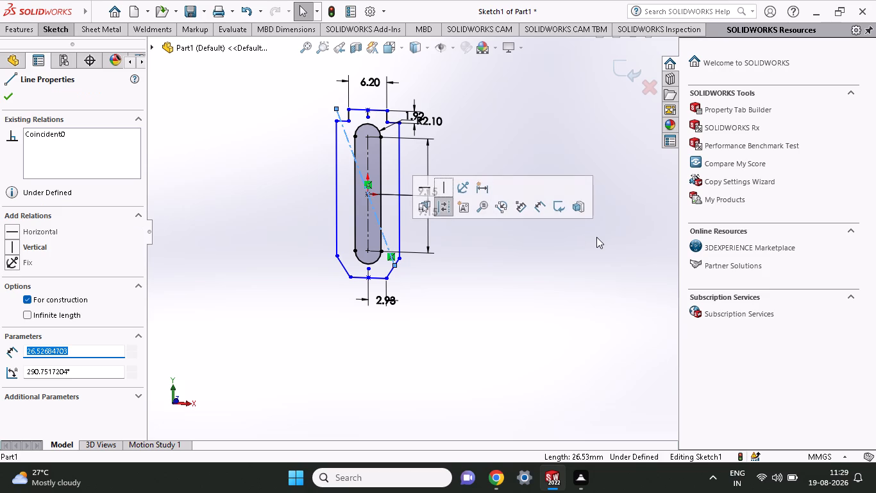
{"action": "key", "text": "Delete"}
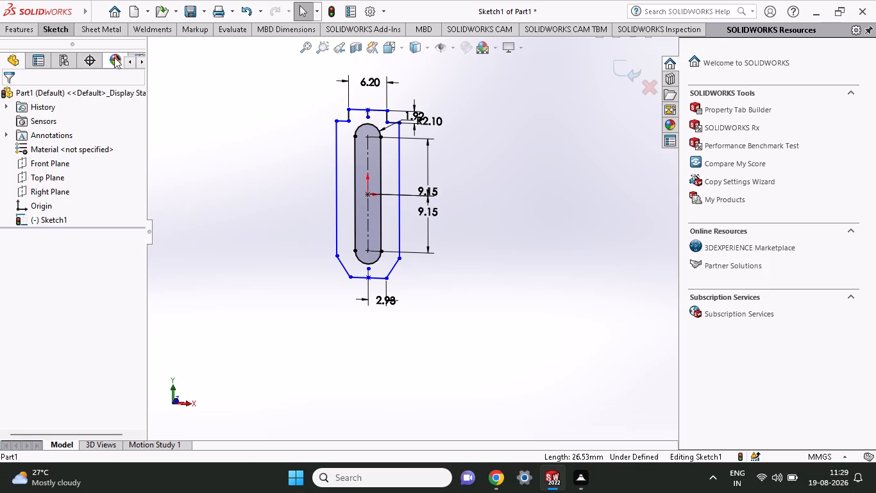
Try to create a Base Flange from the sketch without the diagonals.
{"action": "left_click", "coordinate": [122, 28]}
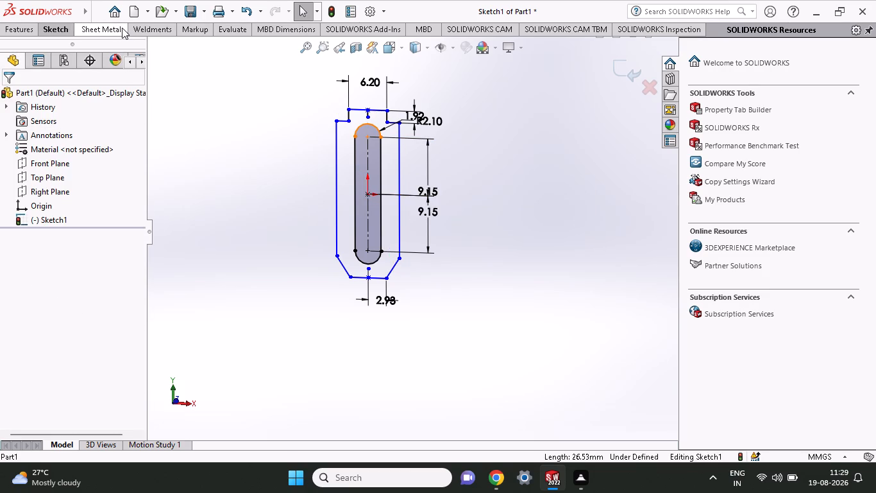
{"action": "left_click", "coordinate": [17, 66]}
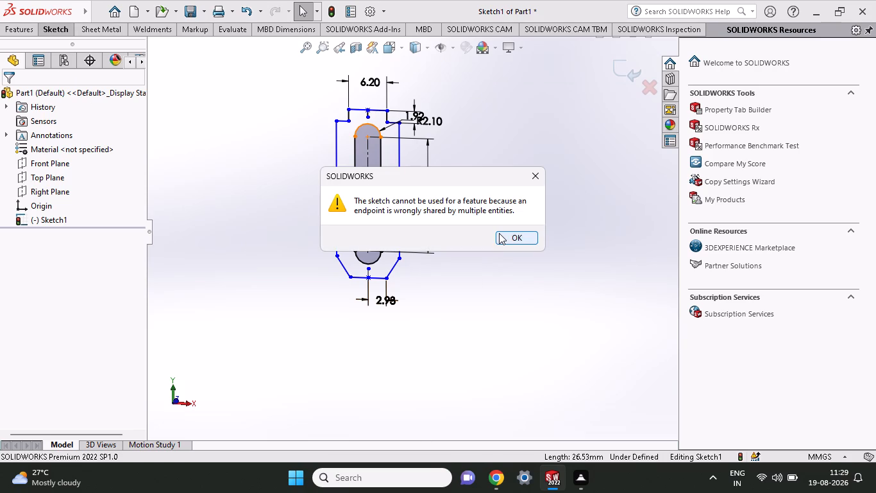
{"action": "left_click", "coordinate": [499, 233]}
Delete the short vertical line segments at the midpoints of the outline's top and bottom edges.
{"action": "middle_click_drag", "start_coordinate": [413, 258], "coordinate": [415, 189]}
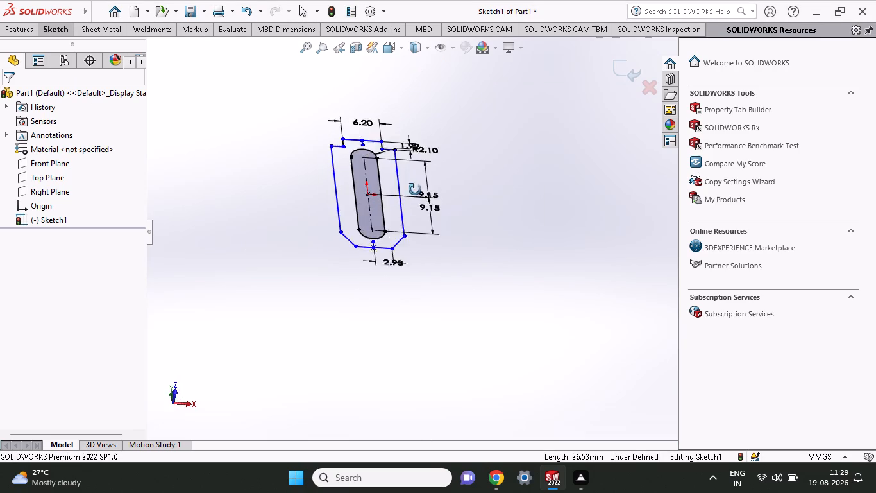
{"action": "middle_click_drag", "start_coordinate": [415, 189], "coordinate": [411, 236]}
{"action": "scroll", "coordinate": [411, 174], "scroll_direction": "down", "scroll_amount": 5}
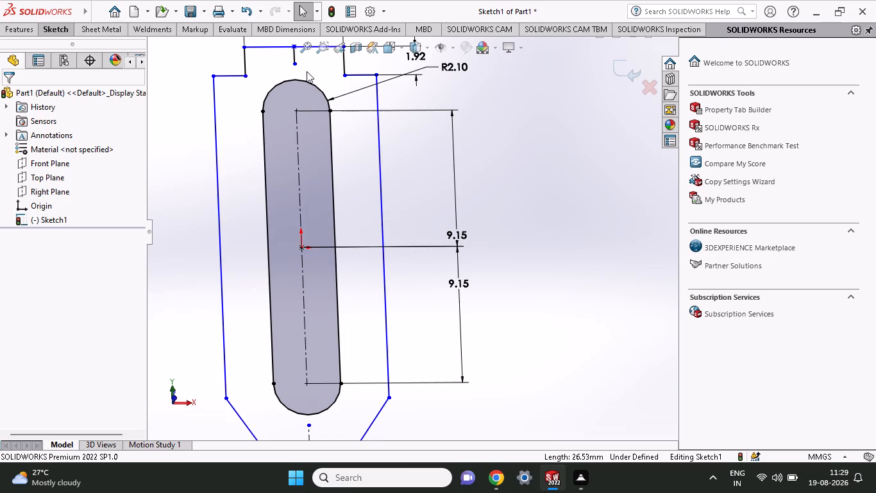
{"action": "left_click", "coordinate": [293, 55]}
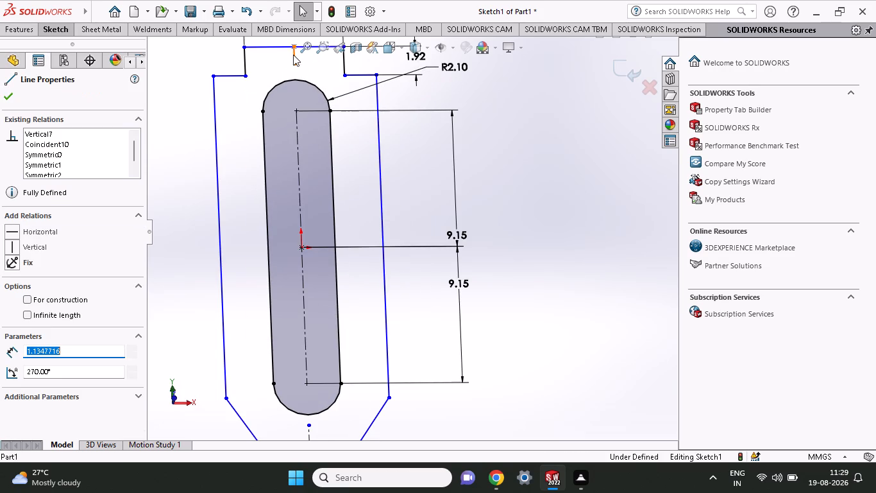
{"action": "key", "text": "Delete"}
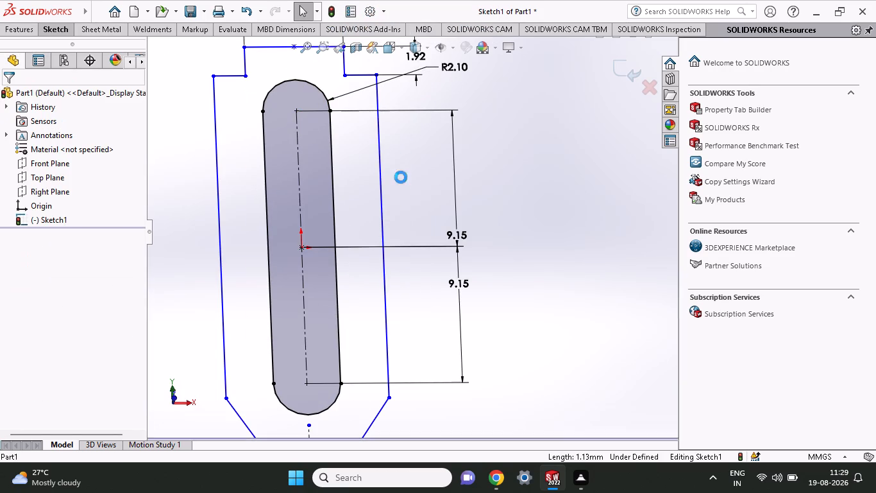
{"action": "scroll", "coordinate": [408, 342], "scroll_direction": "up", "scroll_amount": 2}
{"action": "left_click", "coordinate": [344, 377]}
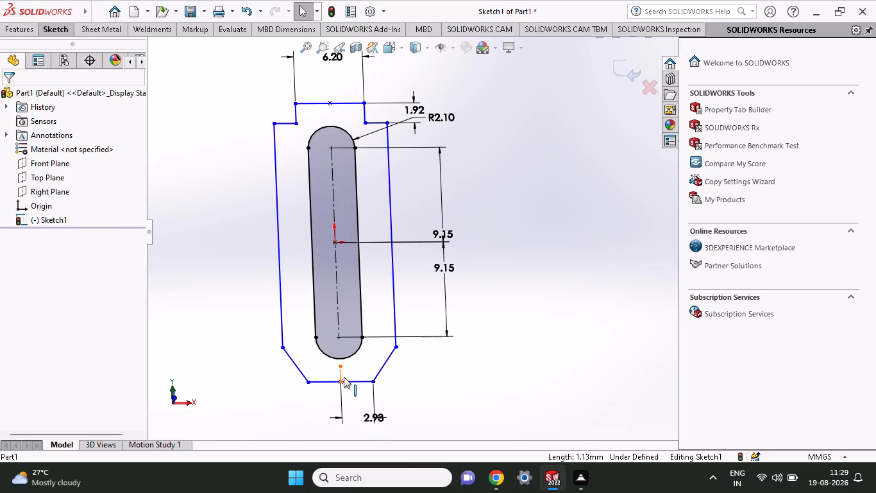
{"action": "key", "text": "Delete"}
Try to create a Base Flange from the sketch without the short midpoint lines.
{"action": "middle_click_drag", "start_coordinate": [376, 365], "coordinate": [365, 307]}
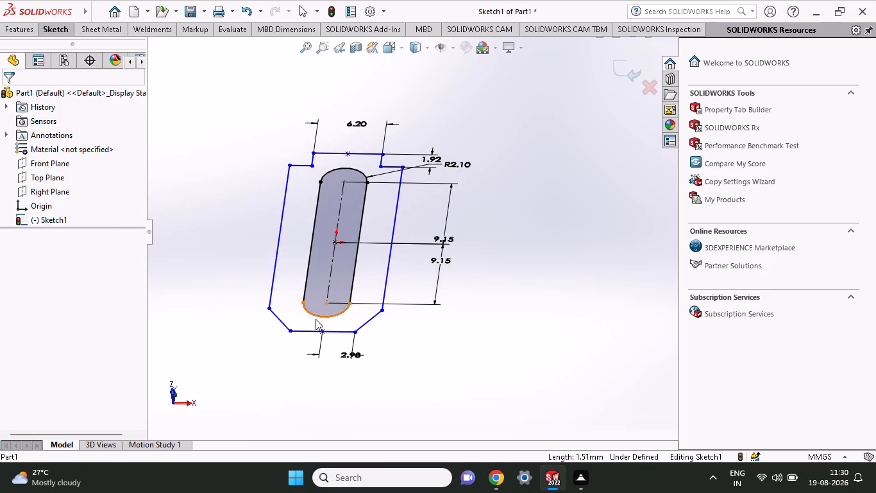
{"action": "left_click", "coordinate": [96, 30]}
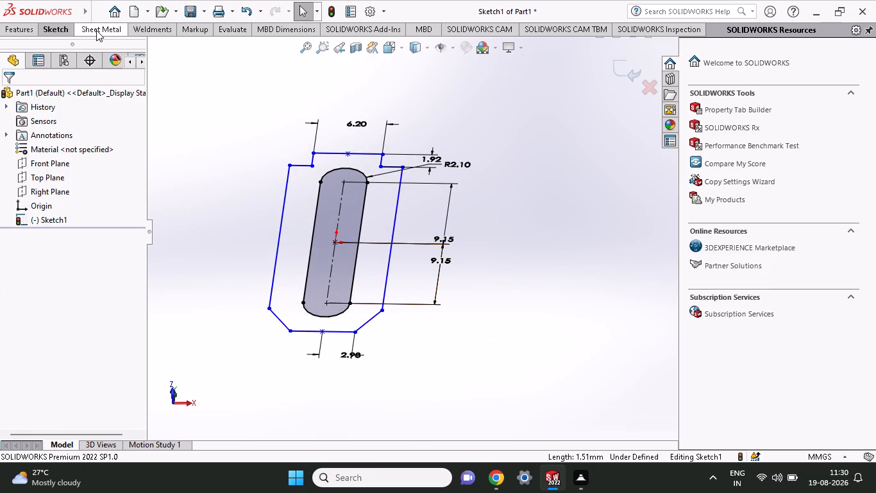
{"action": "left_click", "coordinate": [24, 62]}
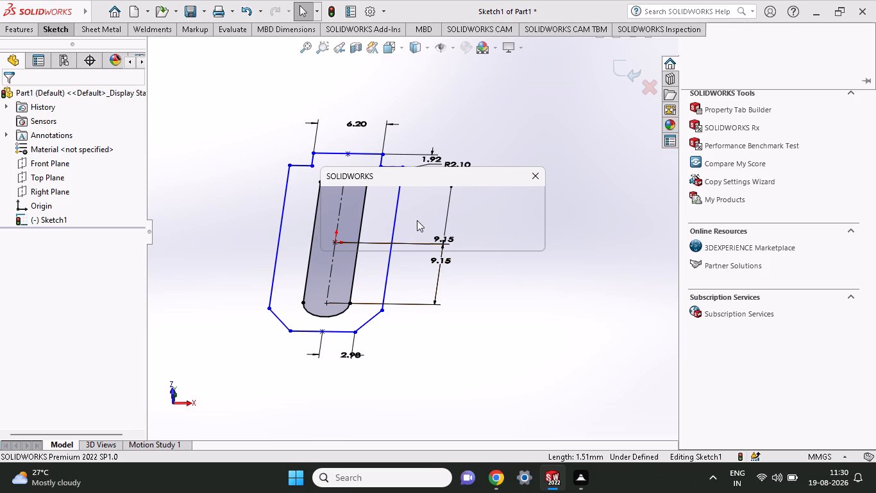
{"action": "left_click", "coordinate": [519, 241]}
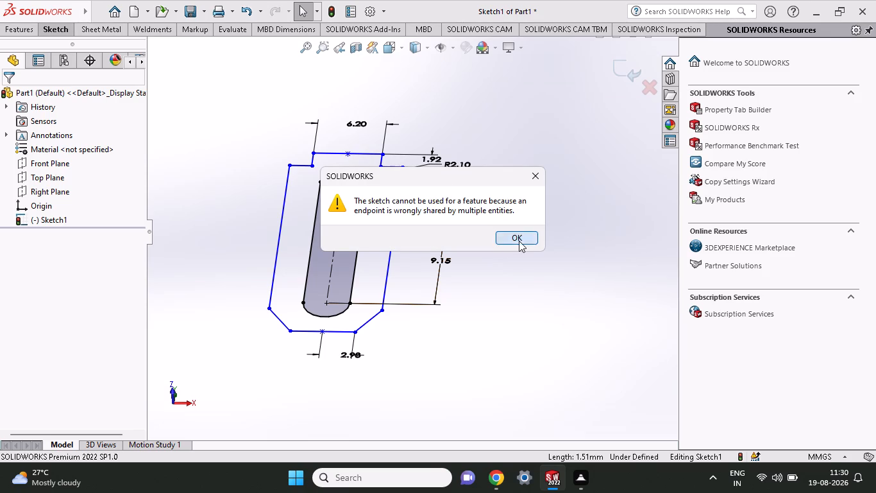
Examine the sketch outline and slot for wrongly shared endpoints or leftover segments.
{"action": "middle_click_drag", "start_coordinate": [324, 148], "coordinate": [328, 227]}
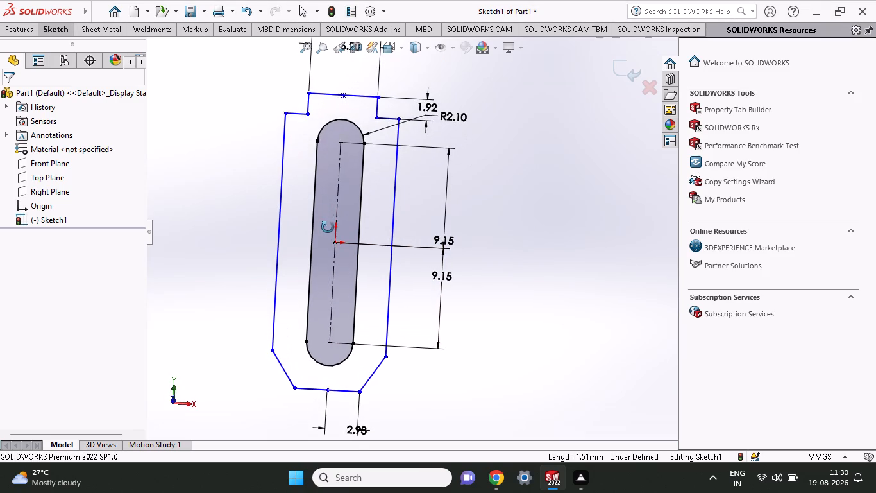
{"action": "middle_click_drag", "start_coordinate": [328, 227], "coordinate": [330, 220]}
{"action": "scroll", "coordinate": [378, 96], "scroll_direction": "down", "scroll_amount": 7}
{"action": "scroll", "coordinate": [283, 187], "scroll_direction": "up", "scroll_amount": 6}
{"action": "scroll", "coordinate": [373, 295], "scroll_direction": "up", "scroll_amount": 6}
{"action": "middle_click_drag", "start_coordinate": [433, 356], "coordinate": [428, 320]}
{"action": "scroll", "coordinate": [430, 302], "scroll_direction": "down", "scroll_amount": 4}
{"action": "scroll", "coordinate": [289, 180], "scroll_direction": "down", "scroll_amount": 3}
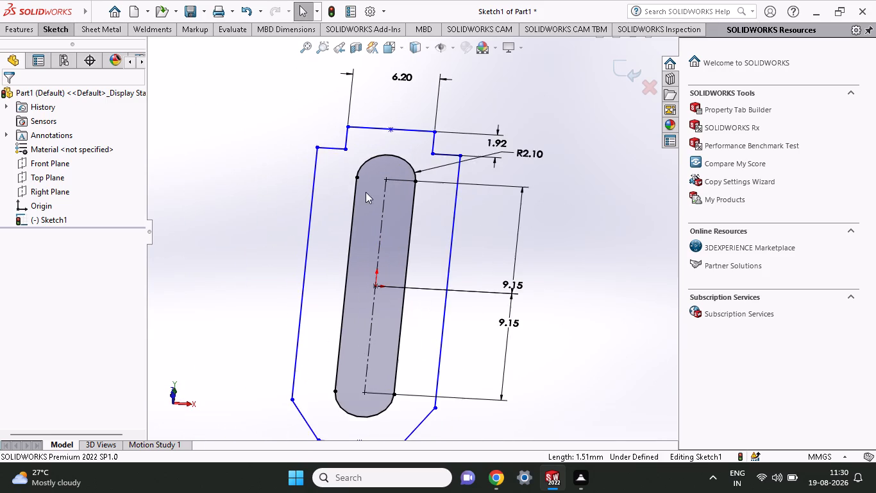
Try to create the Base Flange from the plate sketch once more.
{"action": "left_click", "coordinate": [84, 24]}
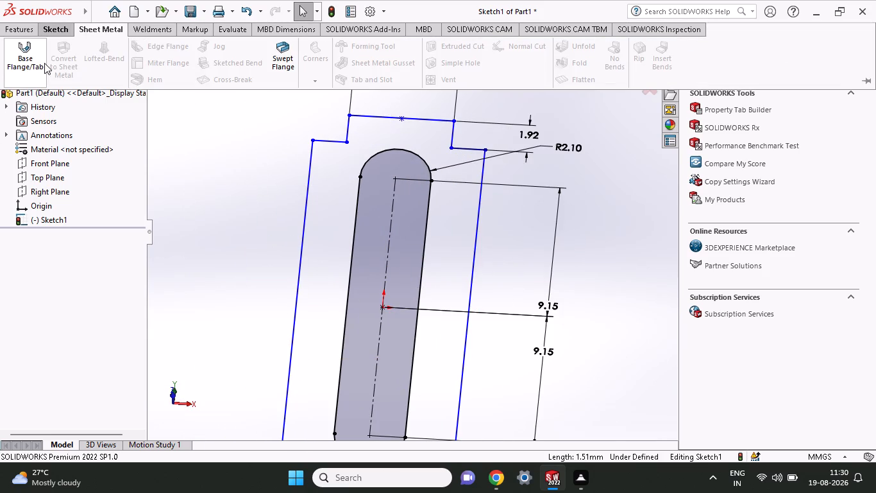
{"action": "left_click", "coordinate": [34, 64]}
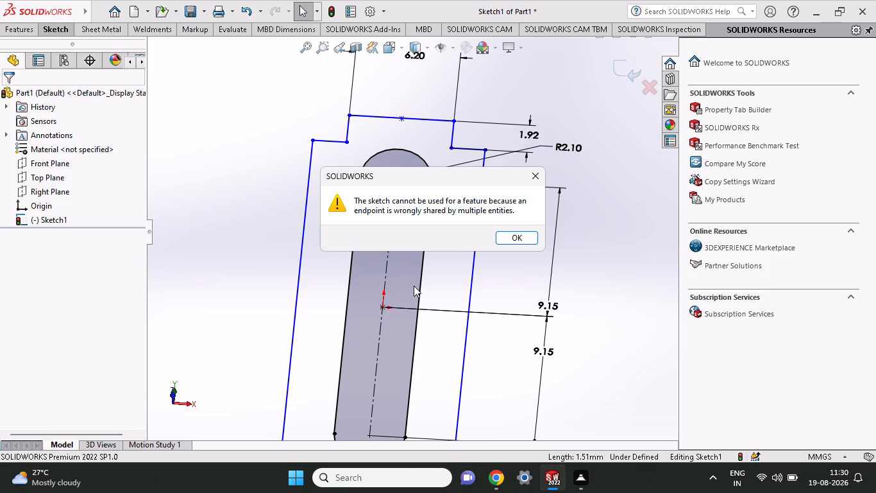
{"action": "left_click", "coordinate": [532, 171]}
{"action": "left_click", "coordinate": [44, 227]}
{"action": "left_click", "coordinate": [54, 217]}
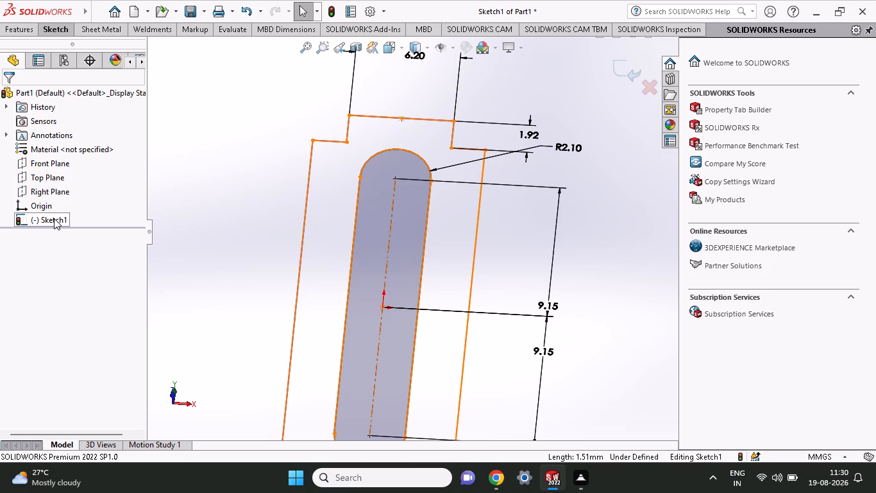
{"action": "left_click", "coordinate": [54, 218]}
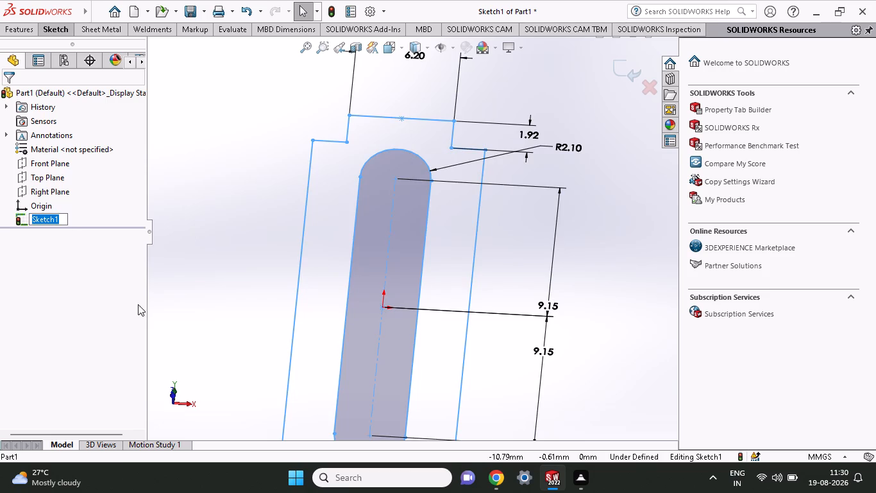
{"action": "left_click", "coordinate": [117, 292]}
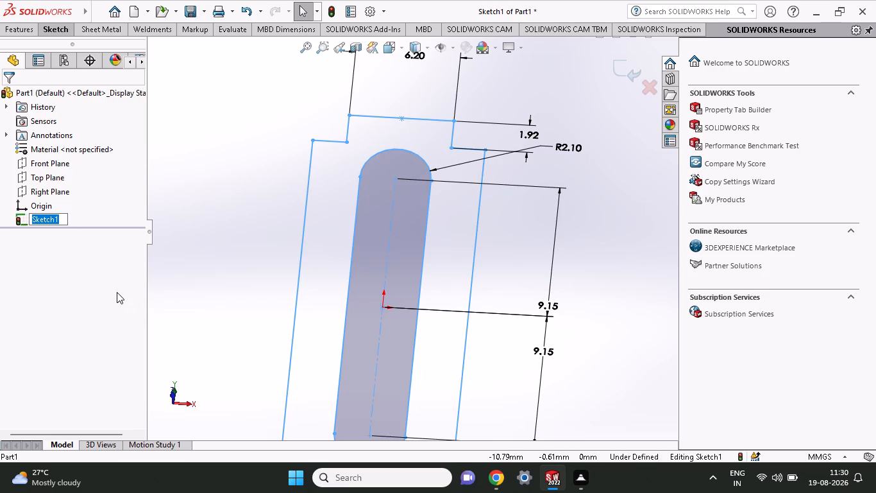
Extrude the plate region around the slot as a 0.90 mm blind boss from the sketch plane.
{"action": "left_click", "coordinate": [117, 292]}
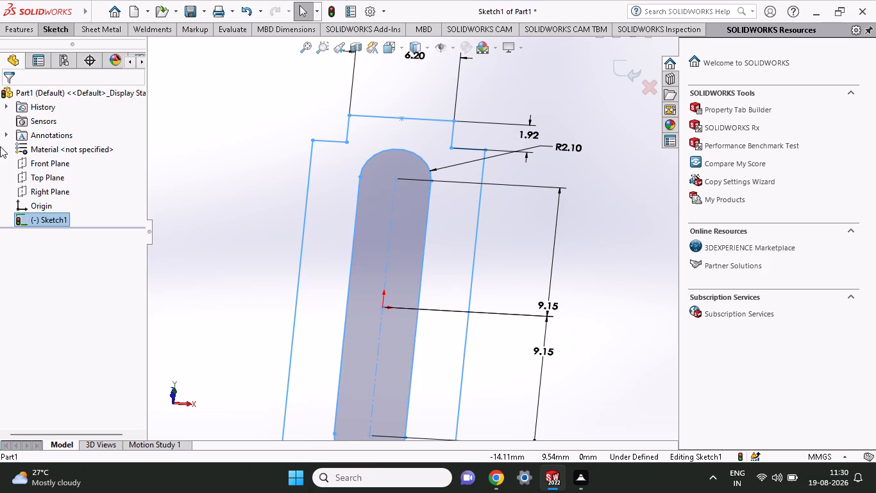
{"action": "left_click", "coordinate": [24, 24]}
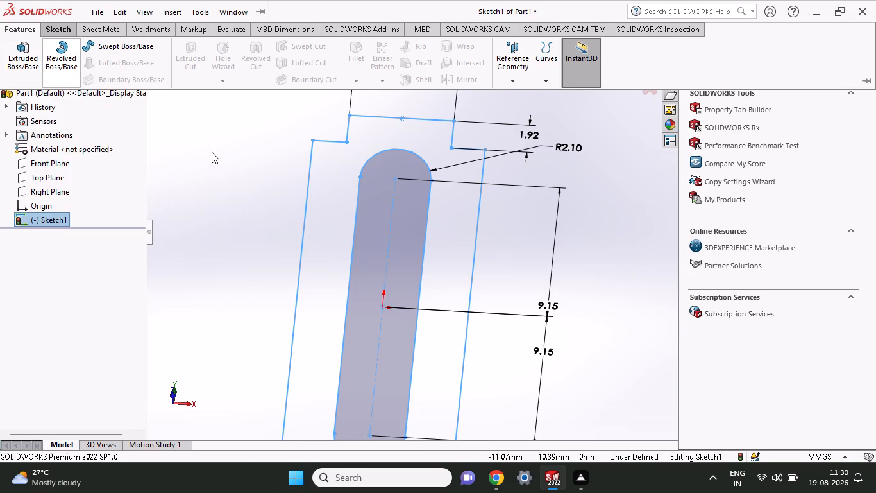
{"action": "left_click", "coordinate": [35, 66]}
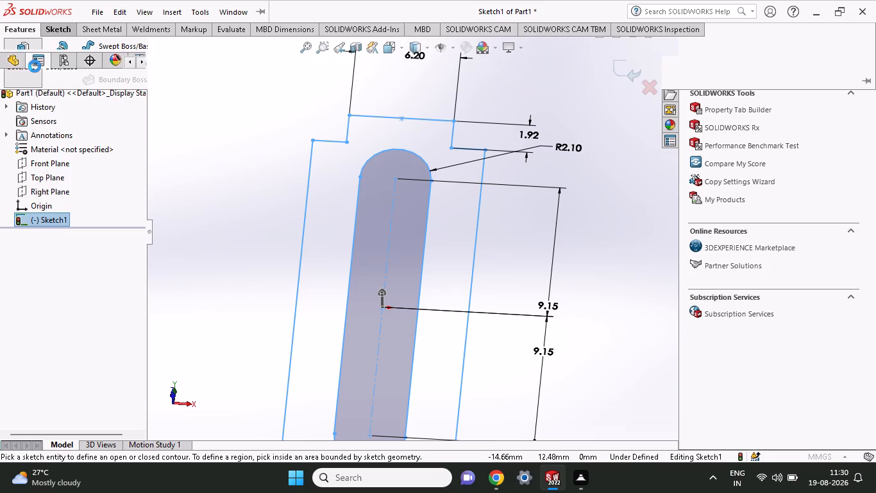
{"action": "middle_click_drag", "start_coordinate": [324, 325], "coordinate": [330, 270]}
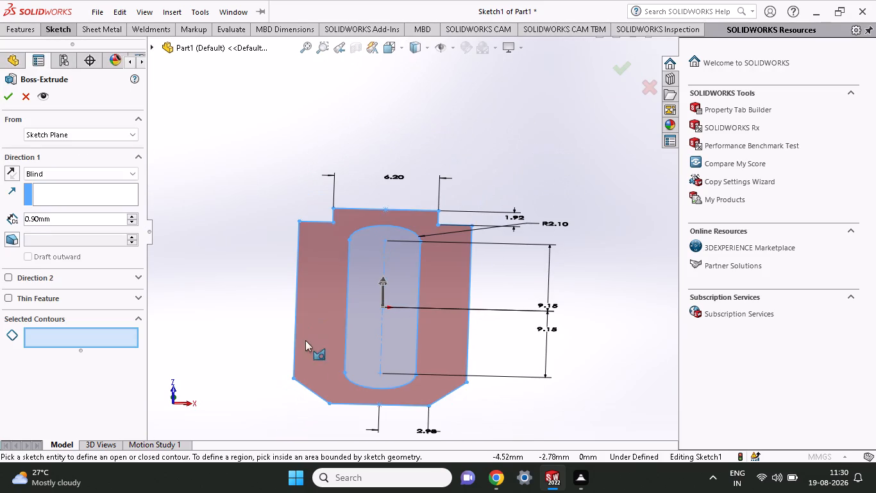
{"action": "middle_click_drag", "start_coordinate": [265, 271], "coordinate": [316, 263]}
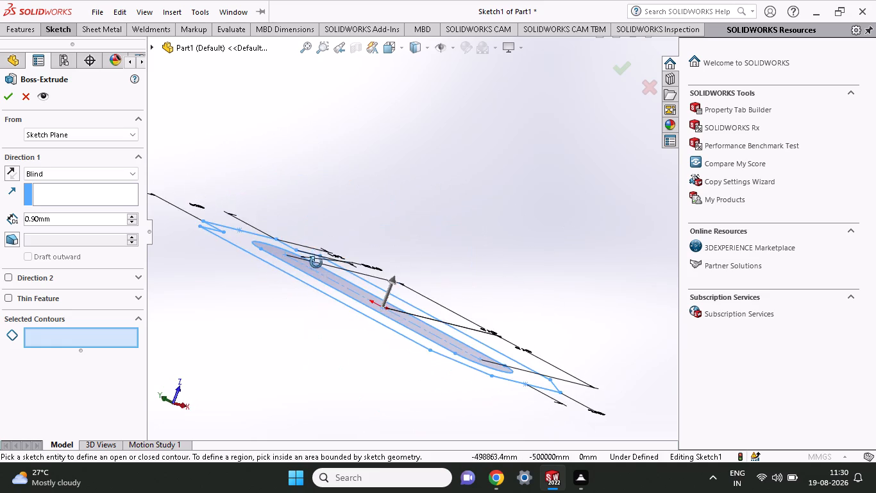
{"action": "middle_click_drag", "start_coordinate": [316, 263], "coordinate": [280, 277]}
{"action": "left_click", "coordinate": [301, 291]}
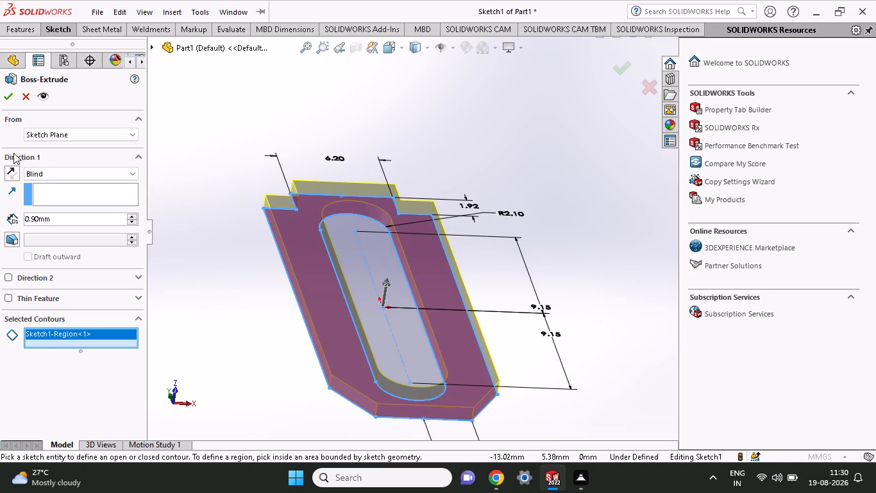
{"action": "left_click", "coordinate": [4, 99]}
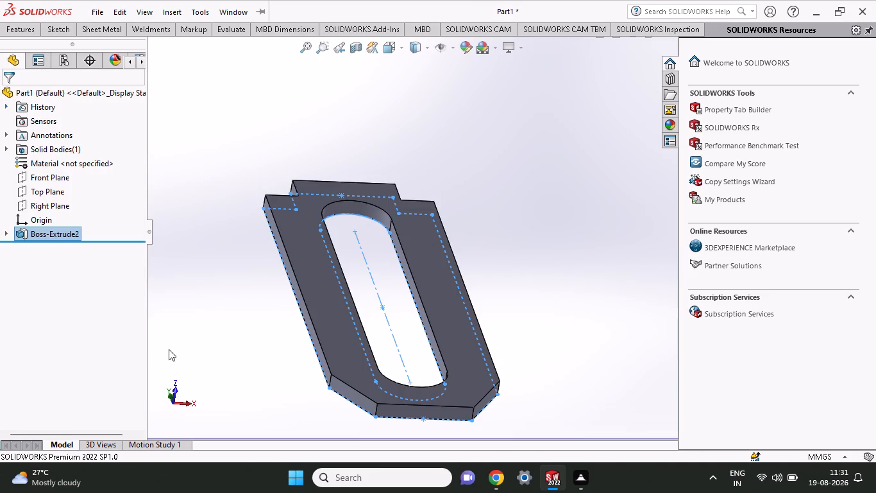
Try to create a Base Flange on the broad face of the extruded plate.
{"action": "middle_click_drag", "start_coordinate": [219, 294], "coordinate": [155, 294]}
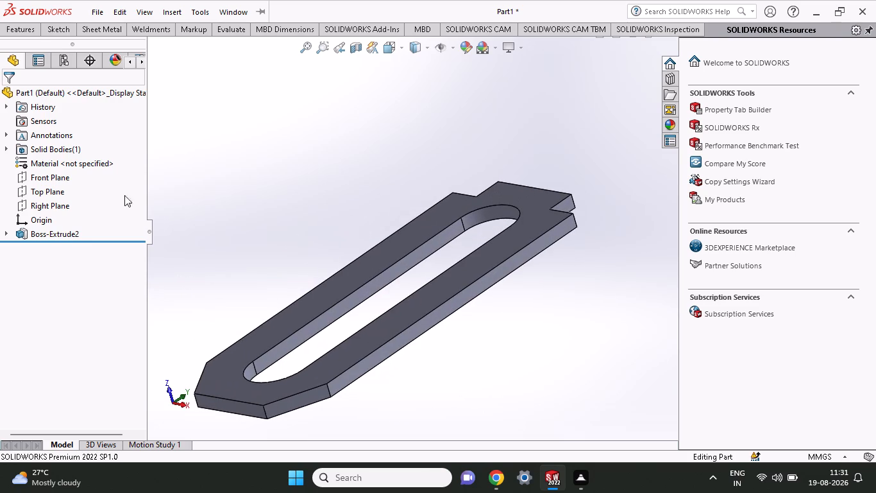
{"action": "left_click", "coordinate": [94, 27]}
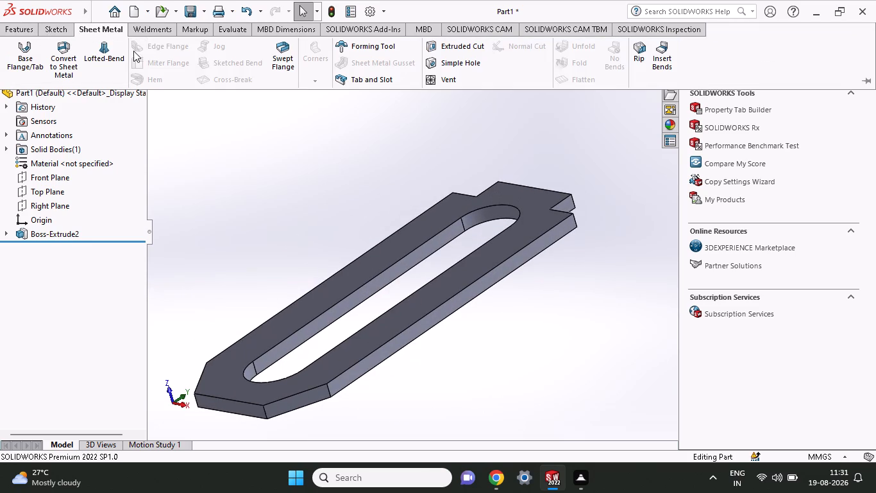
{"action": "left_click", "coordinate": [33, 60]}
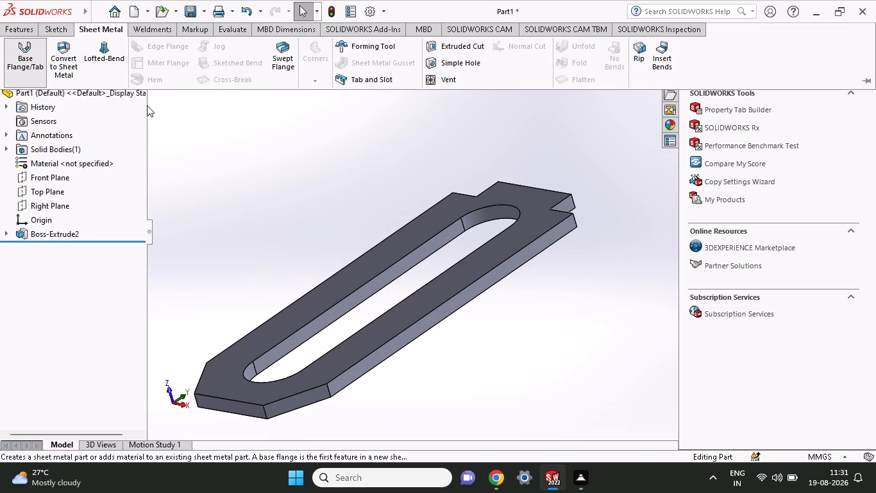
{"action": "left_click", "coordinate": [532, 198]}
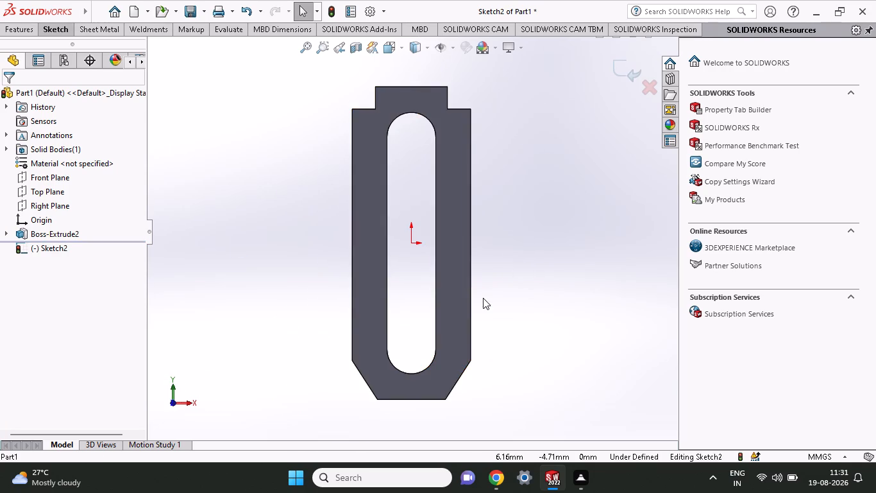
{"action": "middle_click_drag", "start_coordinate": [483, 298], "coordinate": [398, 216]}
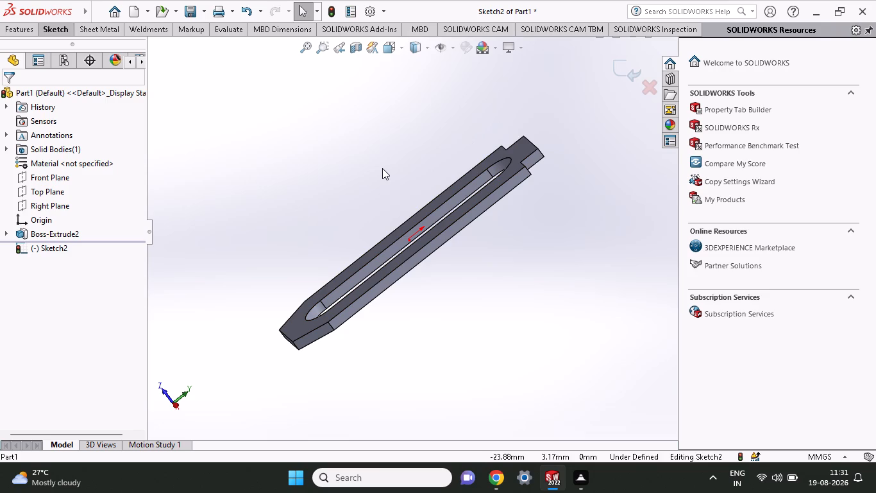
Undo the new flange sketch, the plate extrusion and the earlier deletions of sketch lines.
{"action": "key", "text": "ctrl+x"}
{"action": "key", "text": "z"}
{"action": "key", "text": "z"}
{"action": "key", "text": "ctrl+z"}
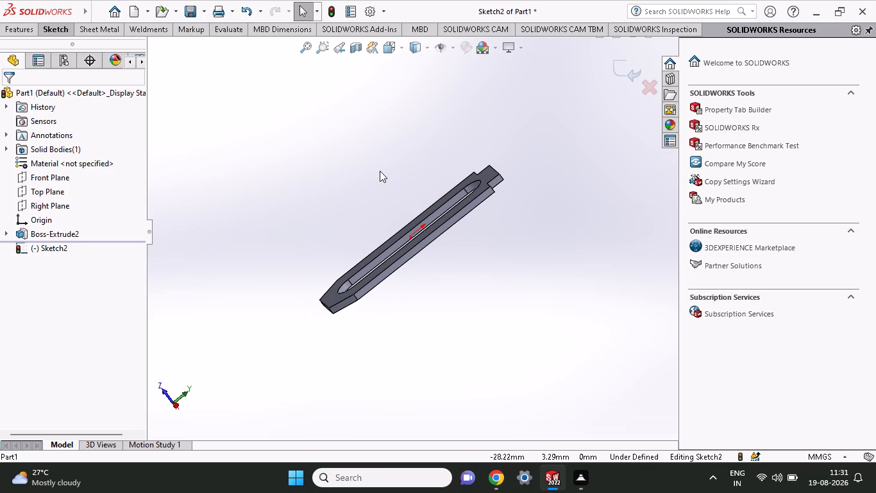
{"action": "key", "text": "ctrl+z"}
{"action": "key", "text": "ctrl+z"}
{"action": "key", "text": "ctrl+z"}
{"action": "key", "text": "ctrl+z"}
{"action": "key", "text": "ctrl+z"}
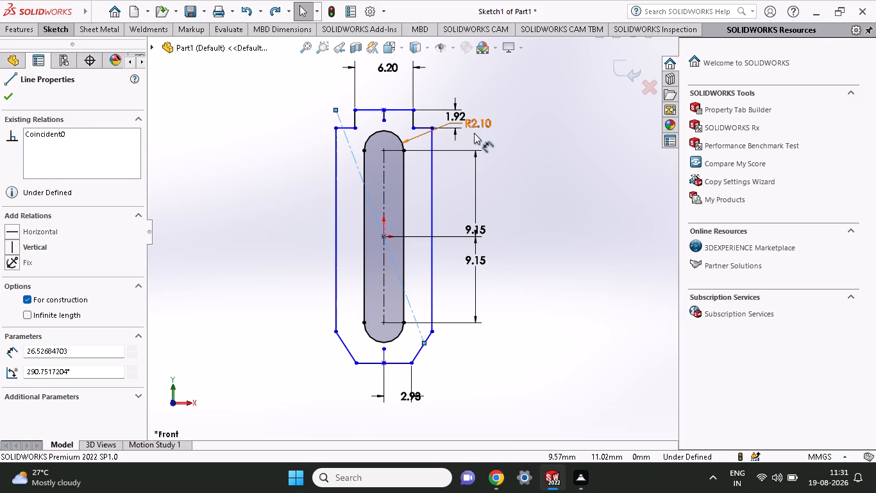
Delete the short vertical segment at the top edge's midpoint and the diagonal construction line across the plate sketch.
{"action": "left_click", "coordinate": [382, 114]}
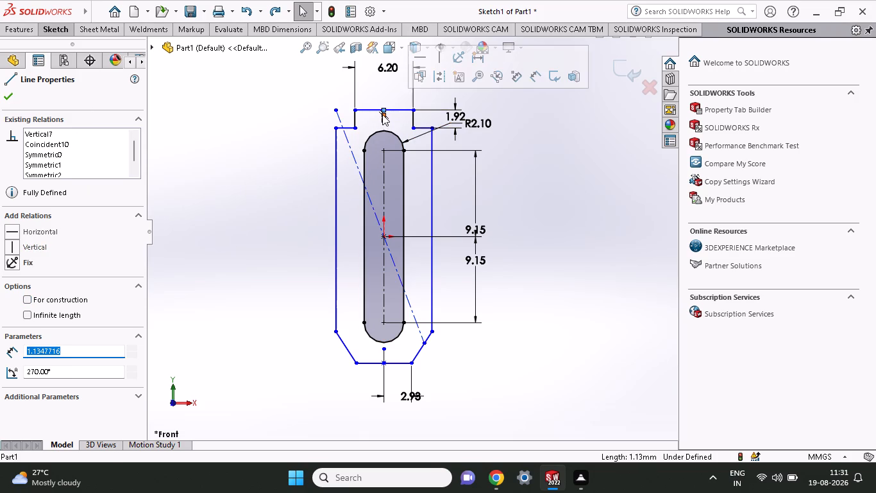
{"action": "key", "text": "Delete"}
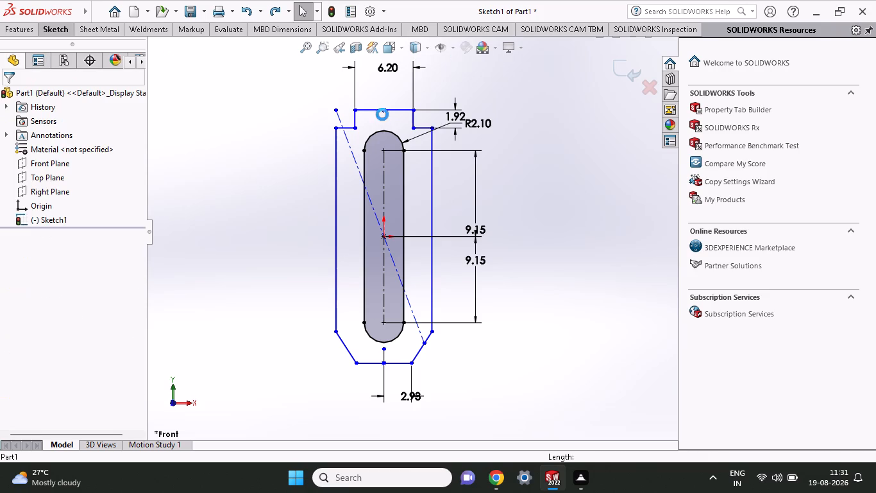
{"action": "left_click", "coordinate": [351, 155]}
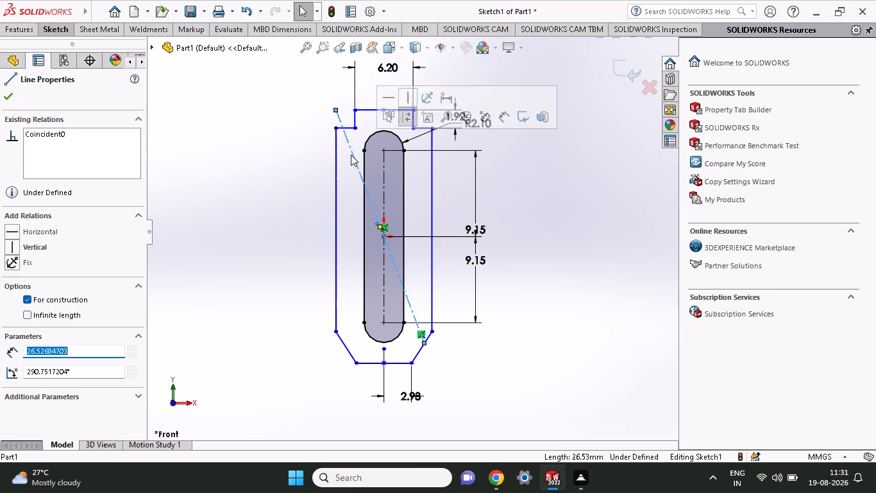
{"action": "key", "text": "End"}
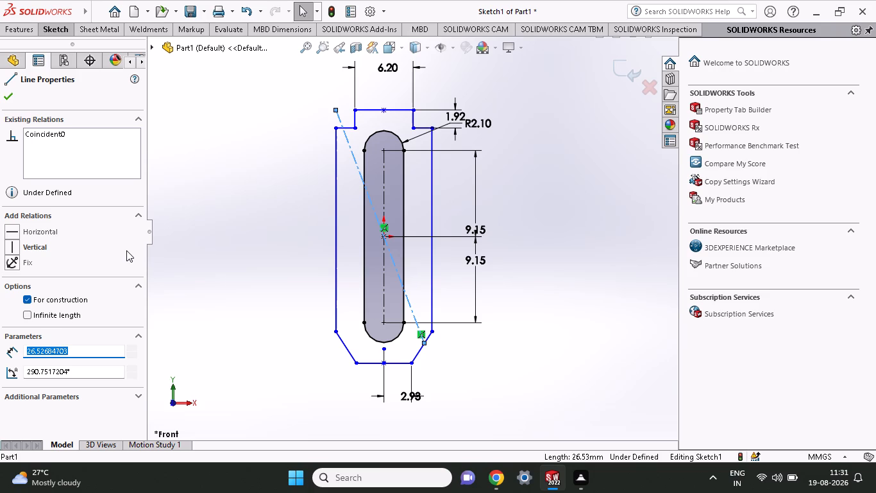
{"action": "key", "text": "Delete"}
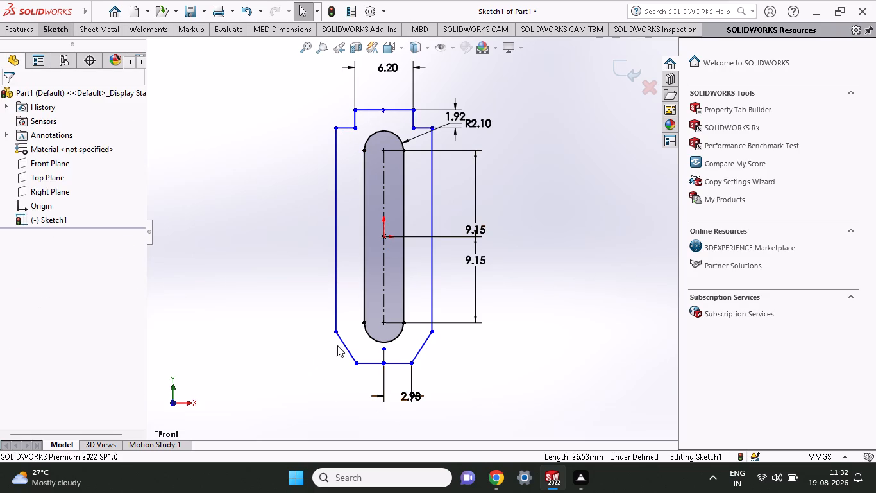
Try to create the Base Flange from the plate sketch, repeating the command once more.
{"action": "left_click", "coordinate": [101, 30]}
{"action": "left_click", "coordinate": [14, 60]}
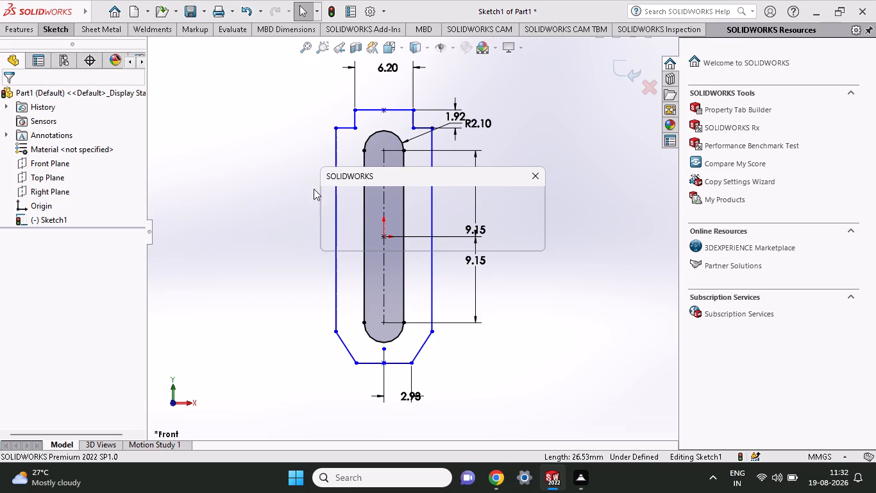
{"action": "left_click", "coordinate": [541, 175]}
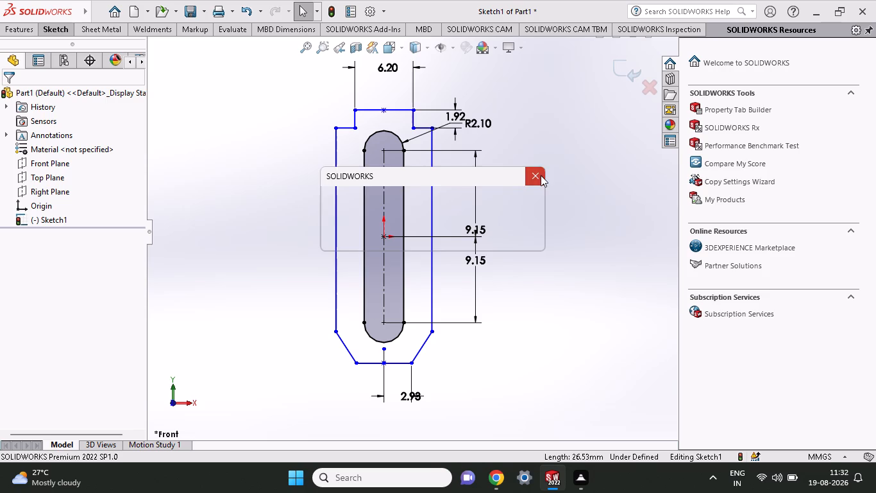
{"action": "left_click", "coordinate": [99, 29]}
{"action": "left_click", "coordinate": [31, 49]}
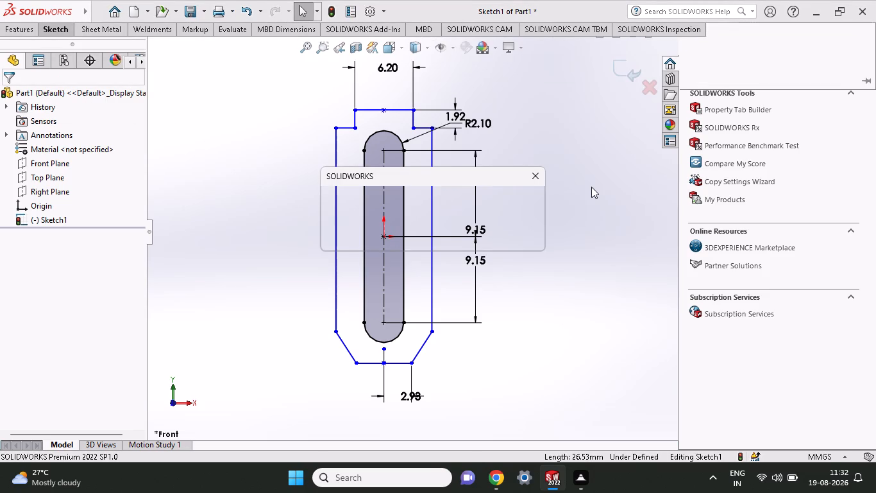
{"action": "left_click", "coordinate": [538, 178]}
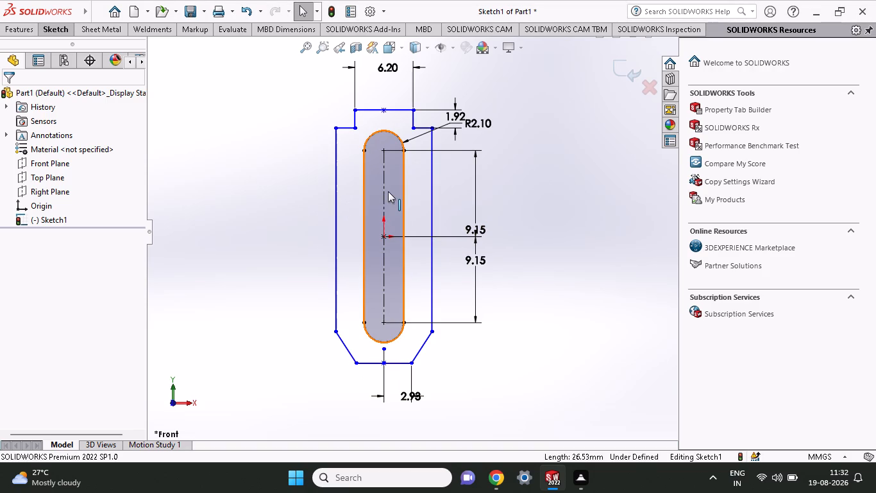
Examine the plate outline's top edge and upper notch lines for problems that would block the flange.
{"action": "scroll", "coordinate": [392, 191], "scroll_direction": "down", "scroll_amount": 1}
{"action": "scroll", "coordinate": [388, 291], "scroll_direction": "up", "scroll_amount": 2}
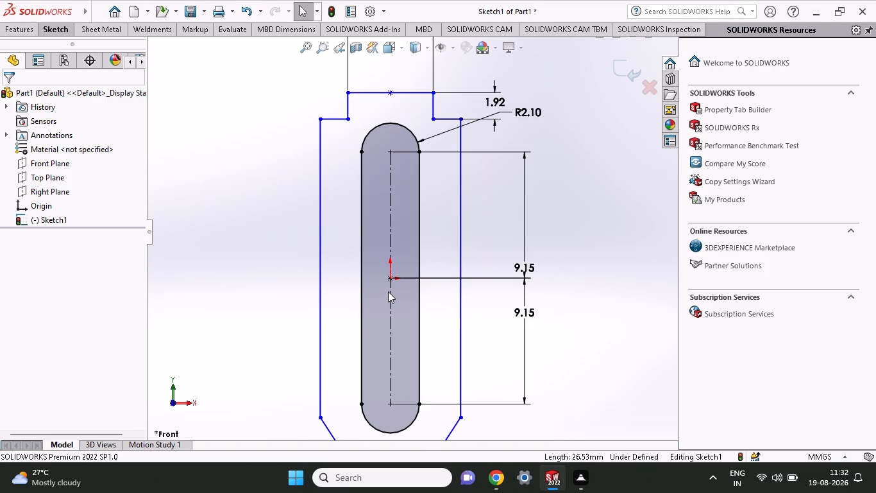
{"action": "scroll", "coordinate": [457, 383], "scroll_direction": "up", "scroll_amount": 3}
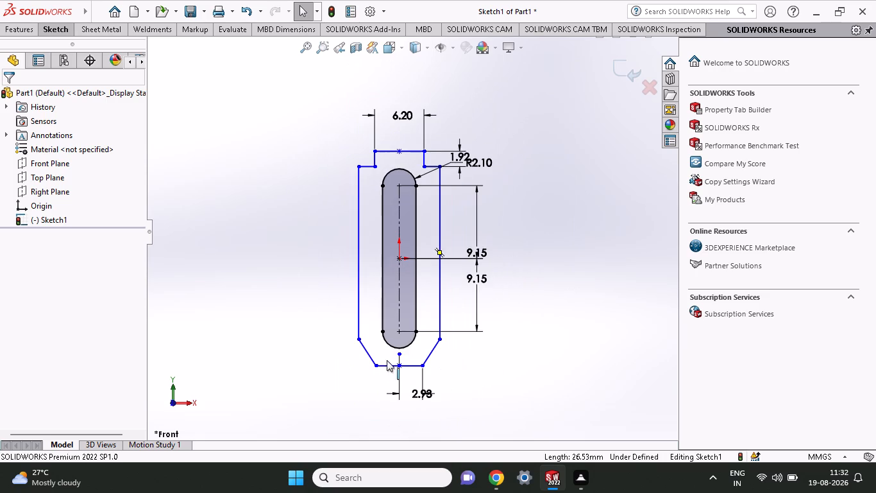
{"action": "left_click", "coordinate": [410, 153]}
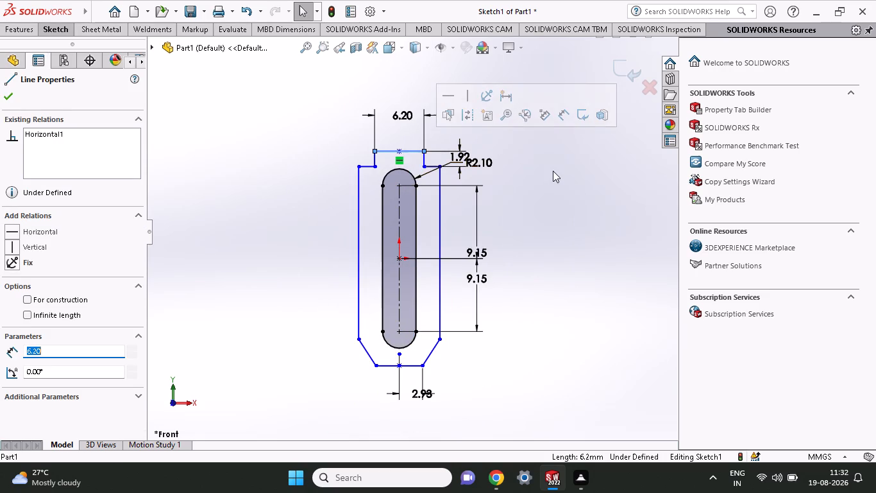
{"action": "left_click", "coordinate": [553, 171]}
{"action": "scroll", "coordinate": [436, 186], "scroll_direction": "down", "scroll_amount": 4}
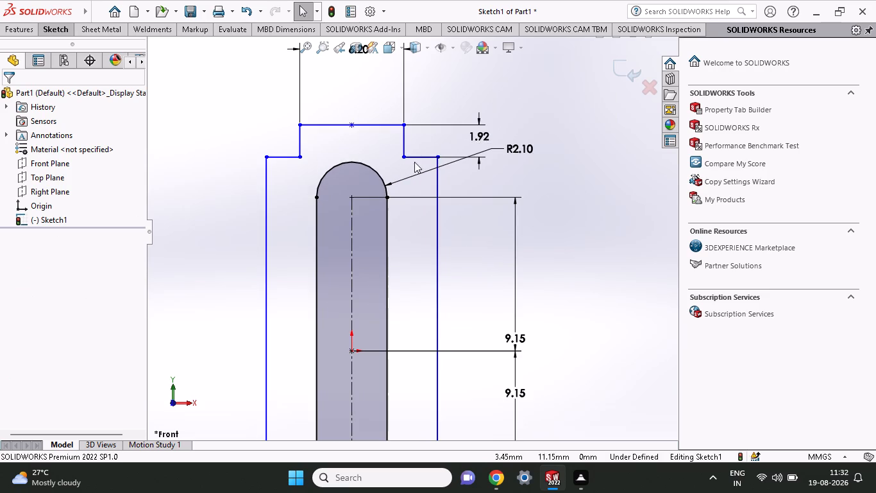
{"action": "left_click", "coordinate": [419, 156]}
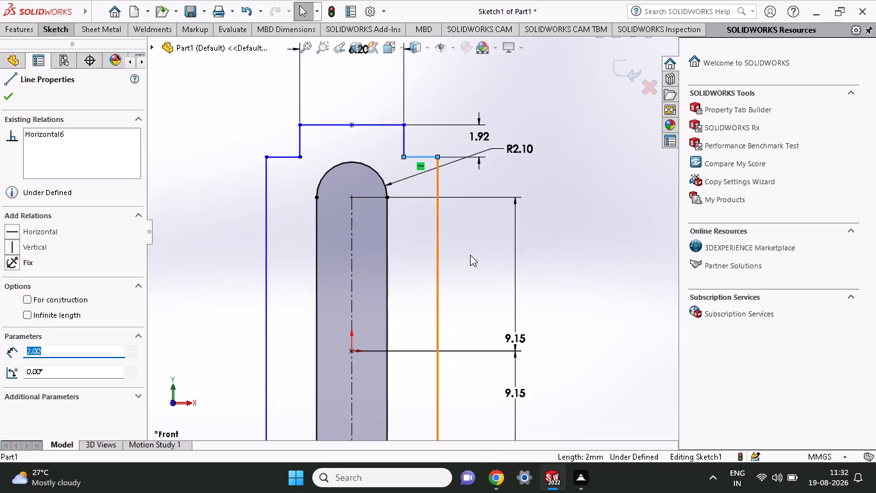
{"action": "scroll", "coordinate": [470, 255], "scroll_direction": "up", "scroll_amount": 3}
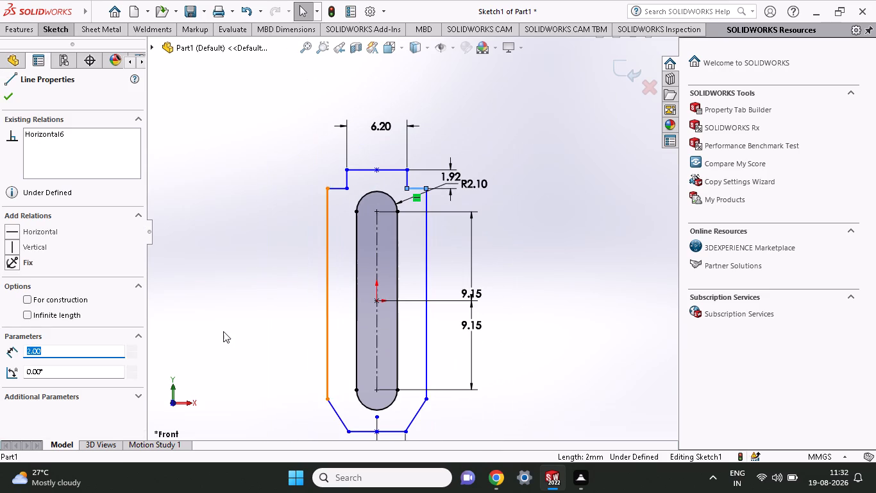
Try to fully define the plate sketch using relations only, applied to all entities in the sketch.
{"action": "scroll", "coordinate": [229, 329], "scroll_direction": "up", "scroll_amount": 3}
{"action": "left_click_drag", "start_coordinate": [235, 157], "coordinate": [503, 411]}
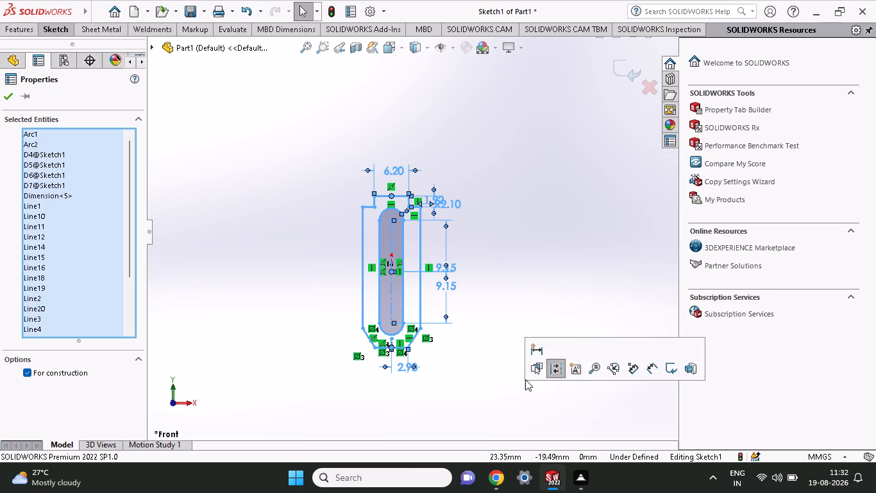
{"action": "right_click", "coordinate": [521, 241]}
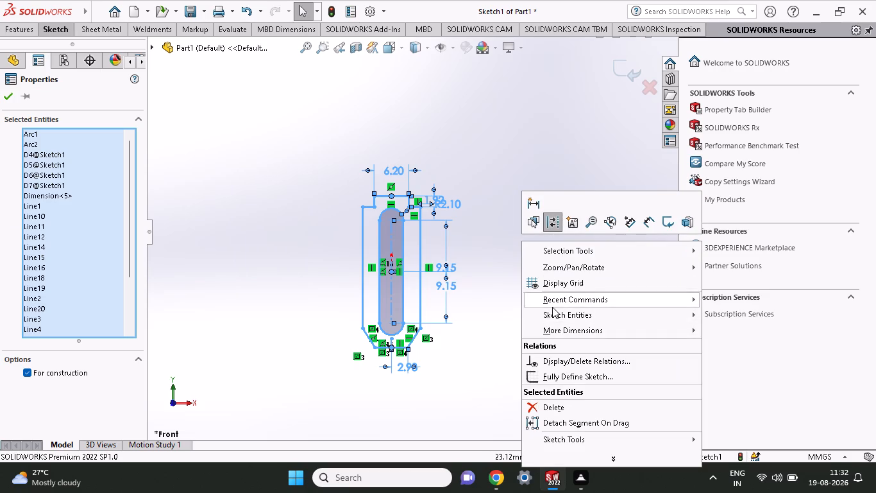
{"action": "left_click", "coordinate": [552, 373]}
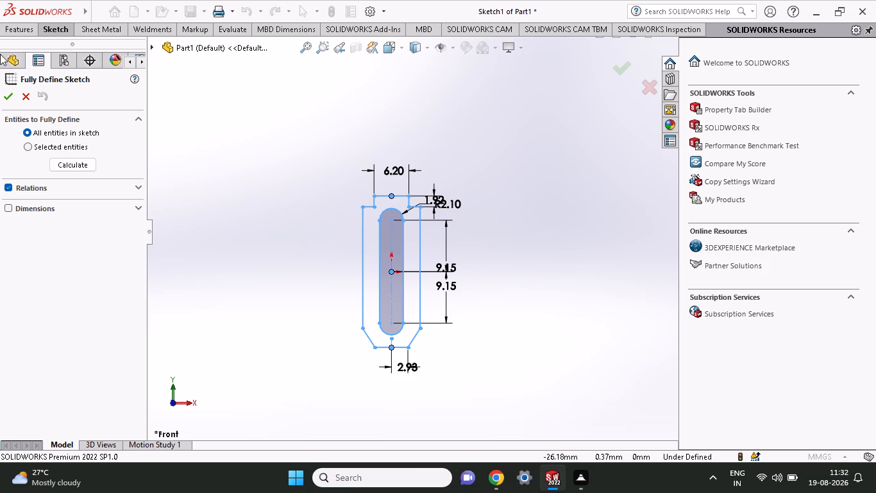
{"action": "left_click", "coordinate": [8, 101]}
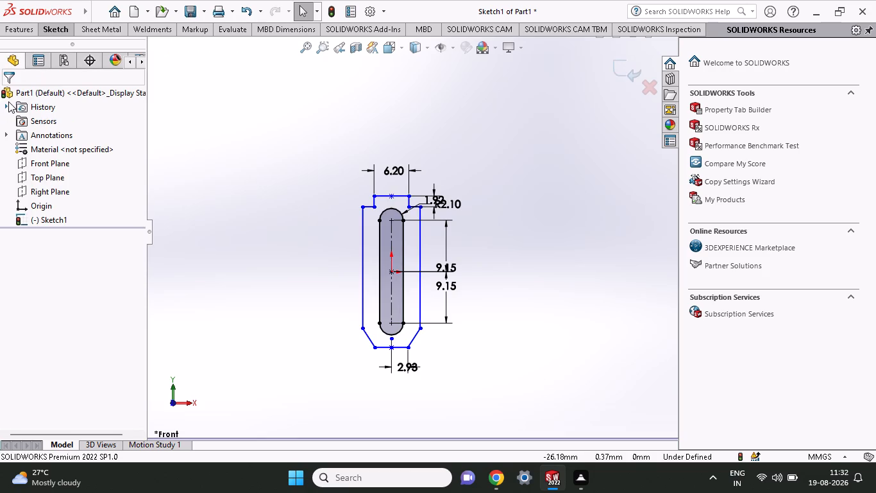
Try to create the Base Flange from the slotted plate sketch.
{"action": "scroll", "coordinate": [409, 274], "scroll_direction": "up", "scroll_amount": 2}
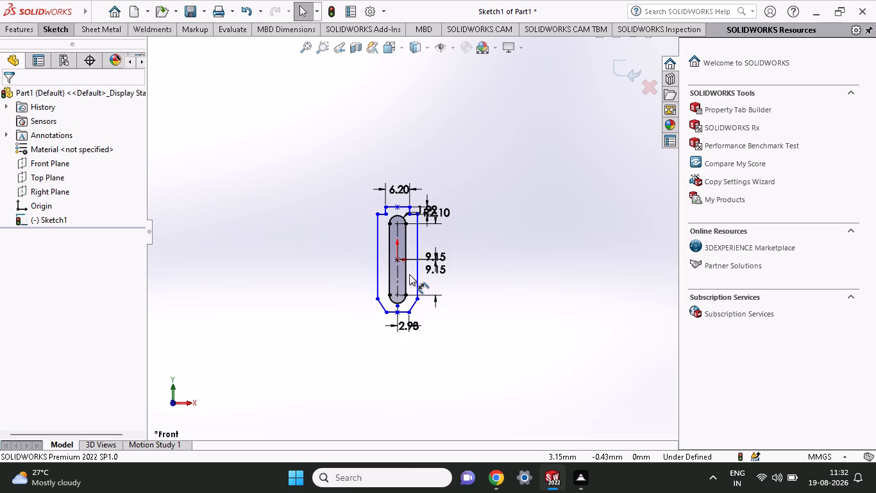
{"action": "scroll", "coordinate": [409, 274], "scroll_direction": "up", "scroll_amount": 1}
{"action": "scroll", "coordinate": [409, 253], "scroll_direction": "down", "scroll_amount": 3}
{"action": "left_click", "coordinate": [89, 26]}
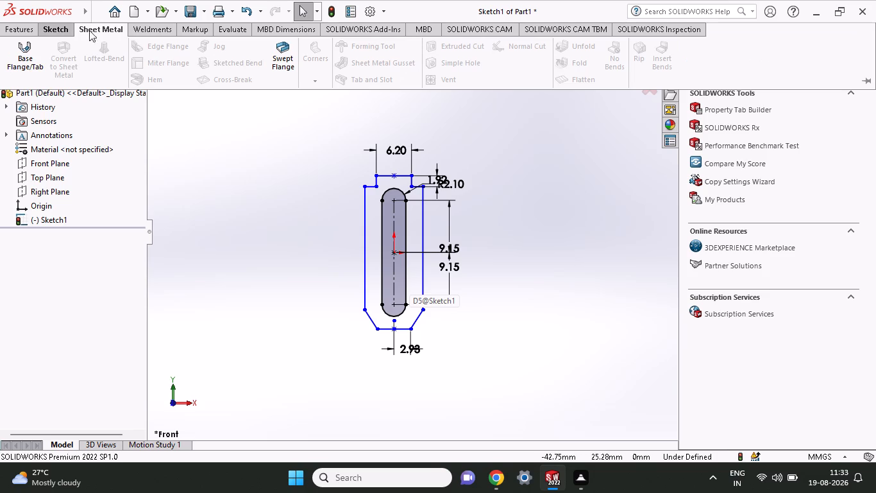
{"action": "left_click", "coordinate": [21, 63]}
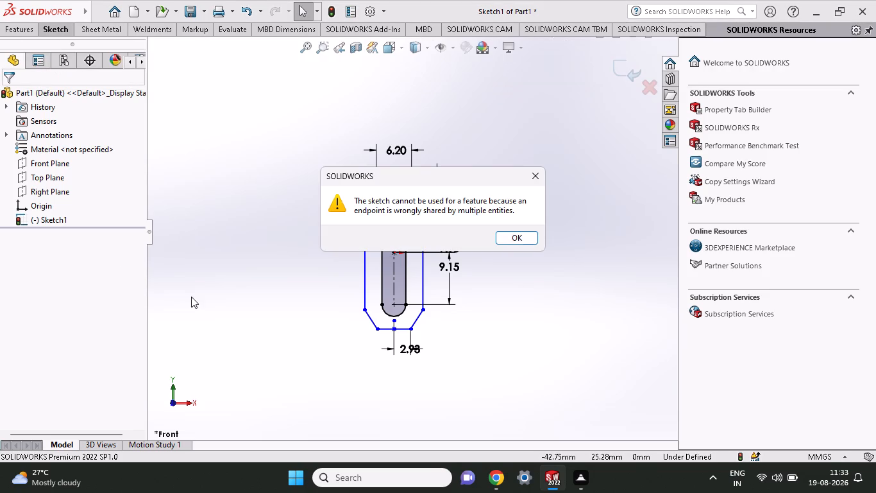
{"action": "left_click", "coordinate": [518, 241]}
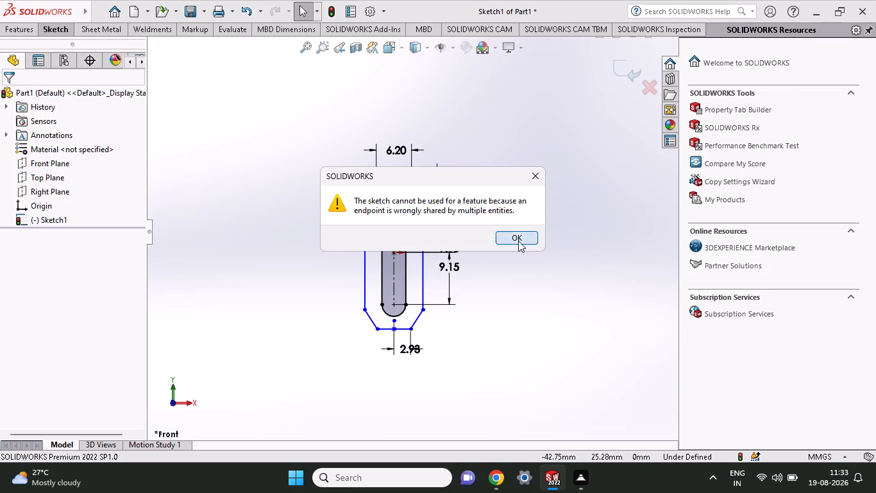
Select all entities of the plate sketch and suppress their Horizontal1 relation.
{"action": "left_click_drag", "start_coordinate": [286, 110], "coordinate": [532, 410]}
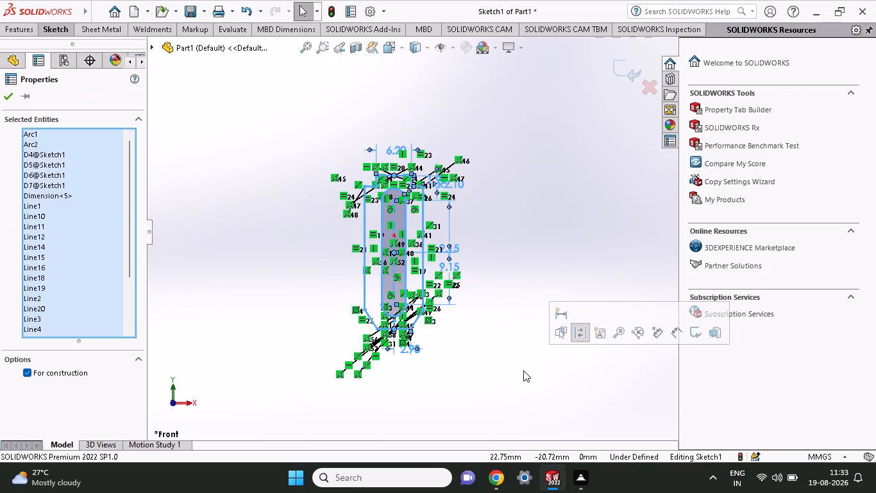
{"action": "right_click", "coordinate": [454, 354]}
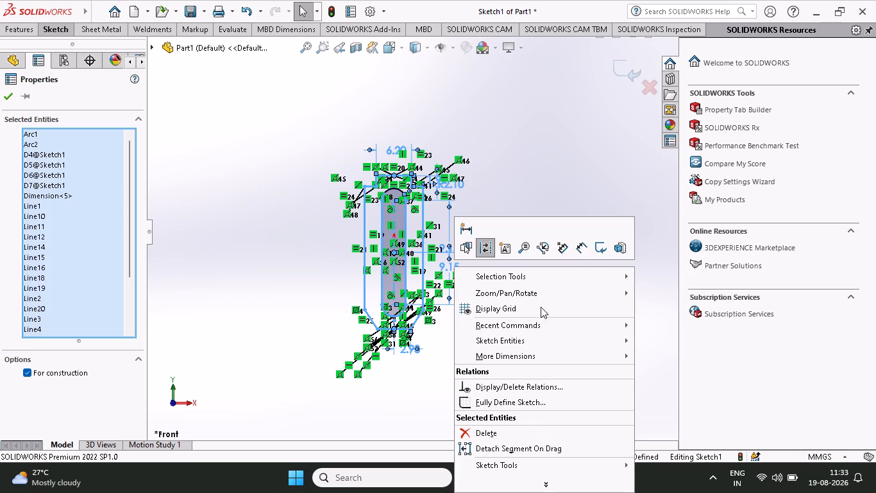
{"action": "left_click", "coordinate": [525, 388]}
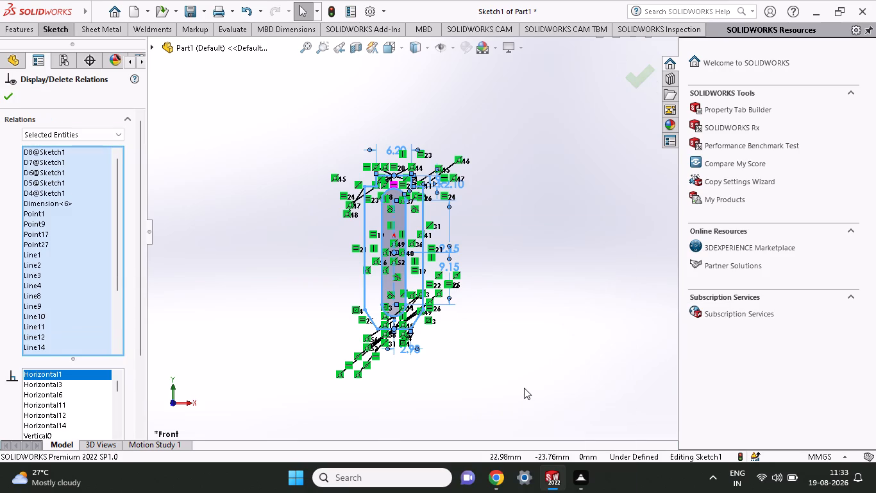
{"action": "scroll", "coordinate": [0, 384], "scroll_direction": "down", "scroll_amount": 1}
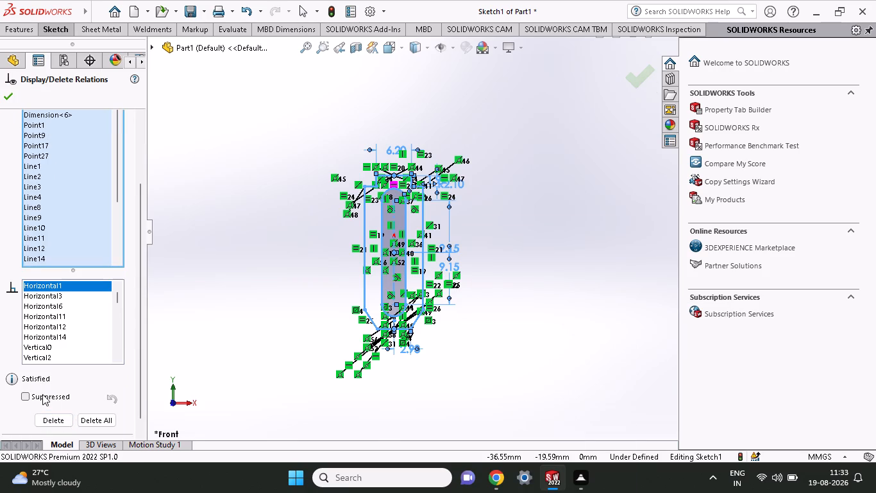
{"action": "left_click", "coordinate": [42, 394]}
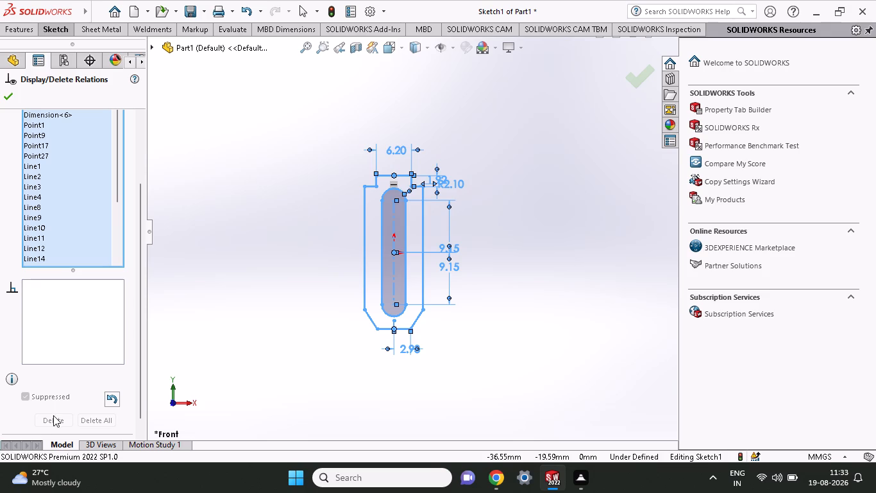
{"action": "left_click", "coordinate": [9, 92]}
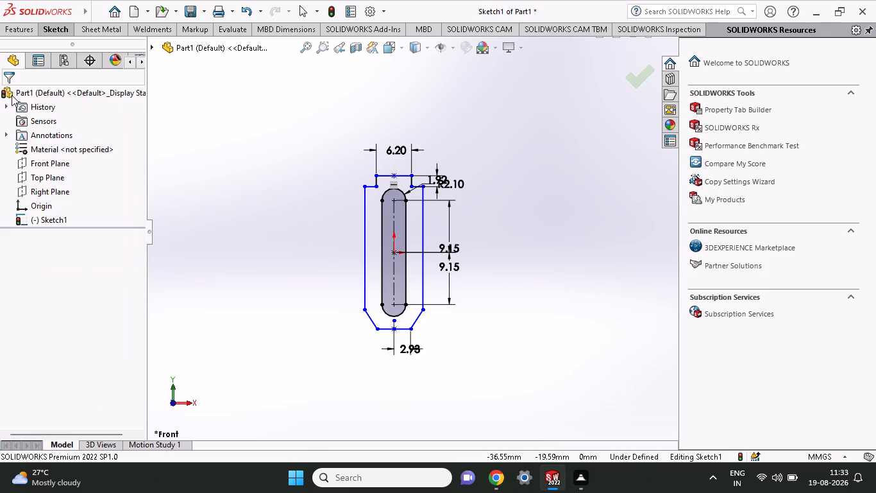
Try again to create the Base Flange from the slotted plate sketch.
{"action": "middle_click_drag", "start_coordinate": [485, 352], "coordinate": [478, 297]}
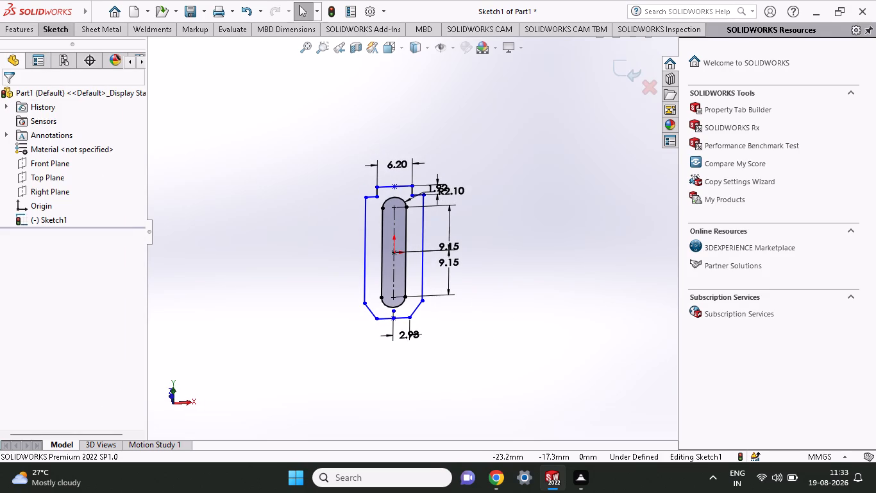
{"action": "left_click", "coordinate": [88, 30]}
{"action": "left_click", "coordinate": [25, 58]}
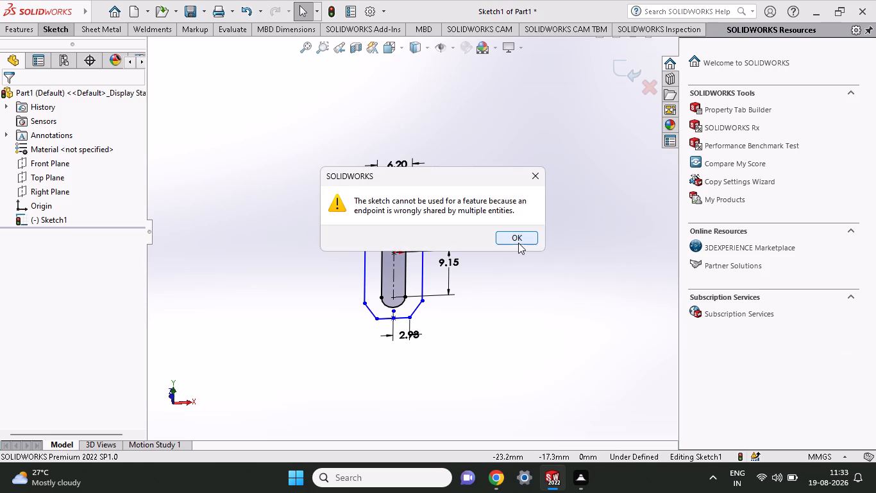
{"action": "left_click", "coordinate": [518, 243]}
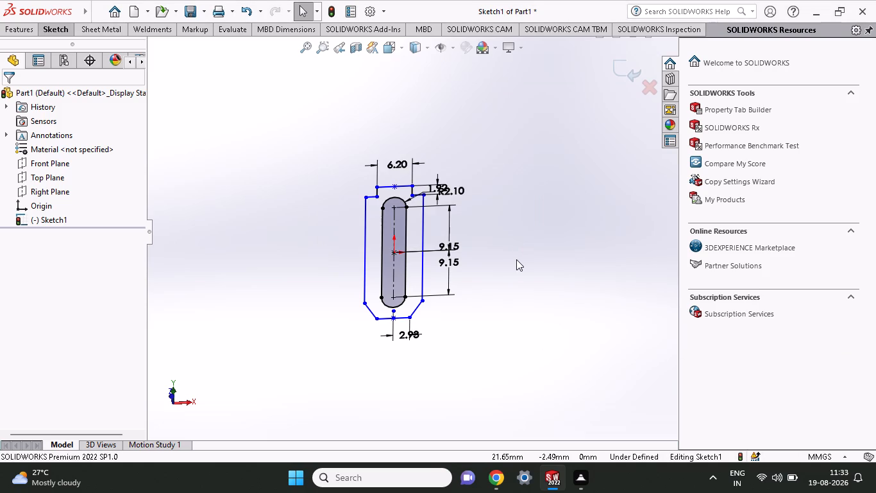
Move the R2.10 slot radius dimension to the slot's opposite side and the 1.92 notch dimension text lower beside the outline.
{"action": "middle_click_drag", "start_coordinate": [516, 259], "coordinate": [475, 258]}
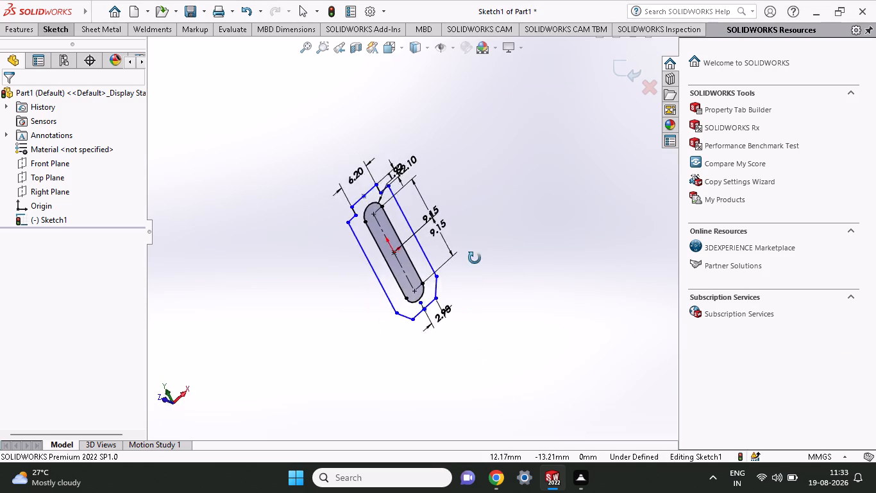
{"action": "middle_click_drag", "start_coordinate": [475, 258], "coordinate": [383, 248]}
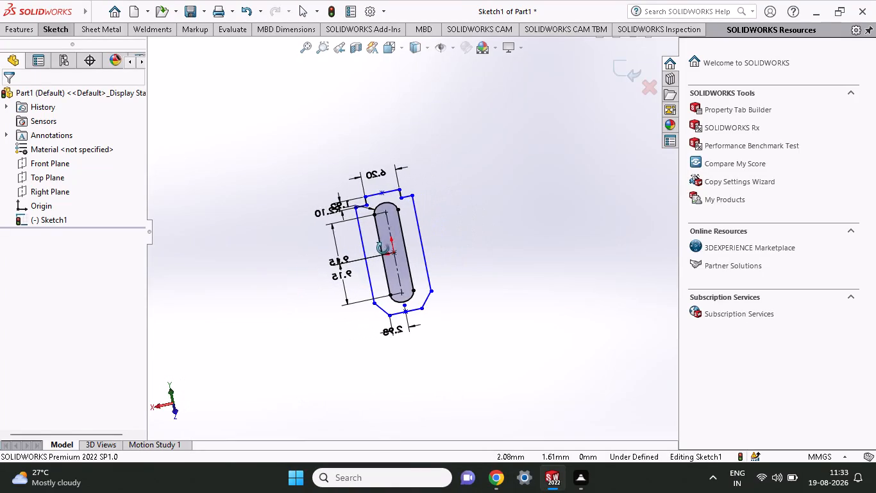
{"action": "middle_click_drag", "start_coordinate": [383, 248], "coordinate": [375, 281]}
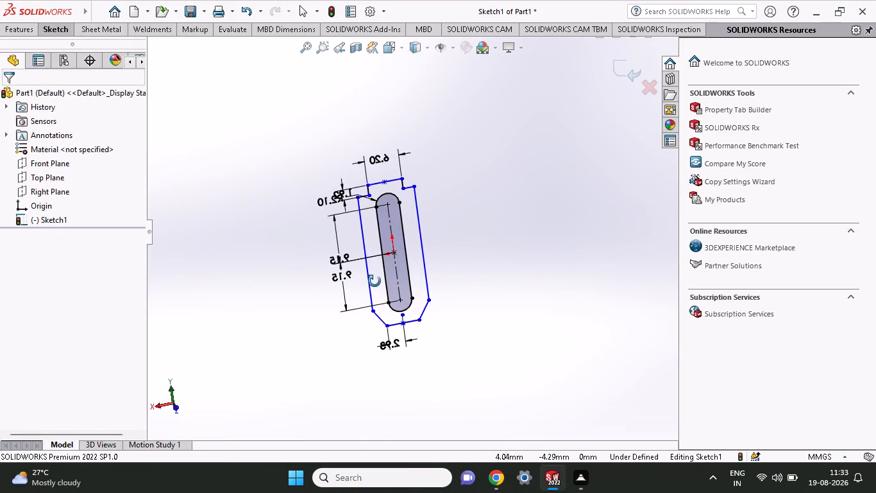
{"action": "middle_click_drag", "start_coordinate": [375, 281], "coordinate": [371, 297]}
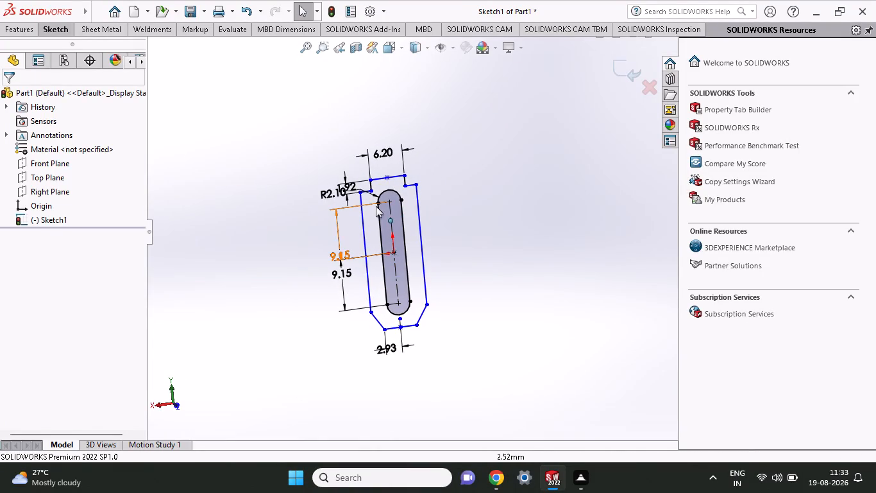
{"action": "left_click_drag", "start_coordinate": [369, 200], "coordinate": [445, 257]}
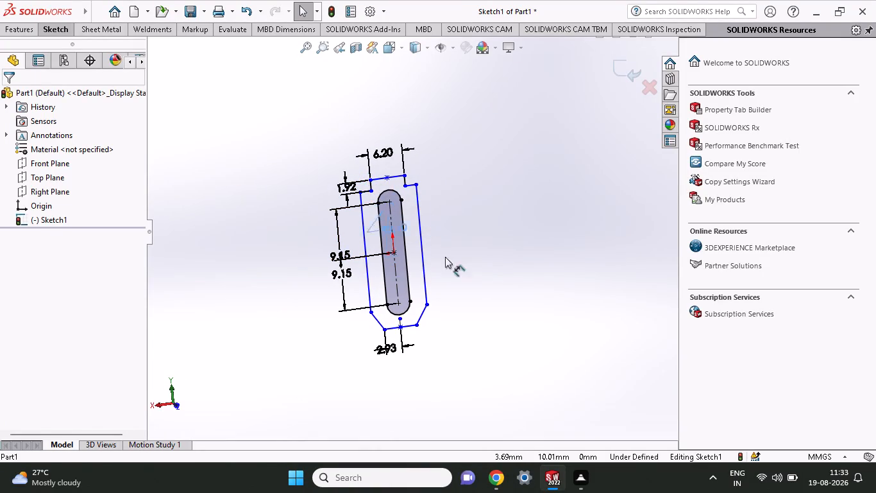
{"action": "left_click_drag", "start_coordinate": [445, 257], "coordinate": [465, 273]}
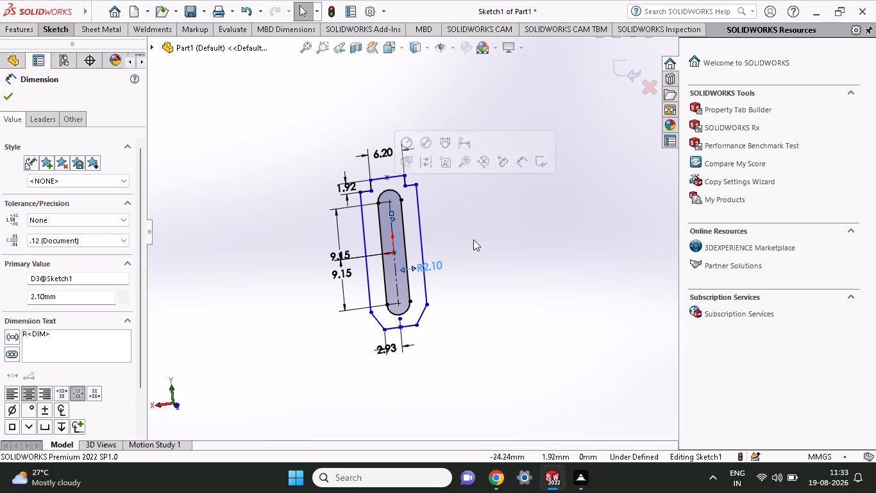
{"action": "key", "text": "Escape"}
{"action": "scroll", "coordinate": [377, 173], "scroll_direction": "down", "scroll_amount": 3}
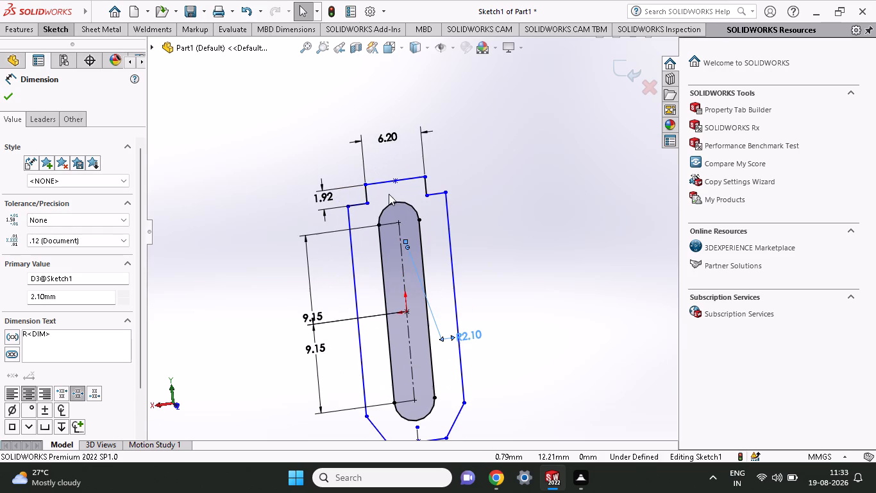
{"action": "key", "text": "Escape"}
{"action": "key", "text": "Escape"}
{"action": "left_click_drag", "start_coordinate": [367, 209], "coordinate": [378, 230]}
{"action": "key", "text": "Escape"}
{"action": "key", "text": "Escape"}
{"action": "key", "text": "Escape"}
{"action": "key", "text": "Escape"}
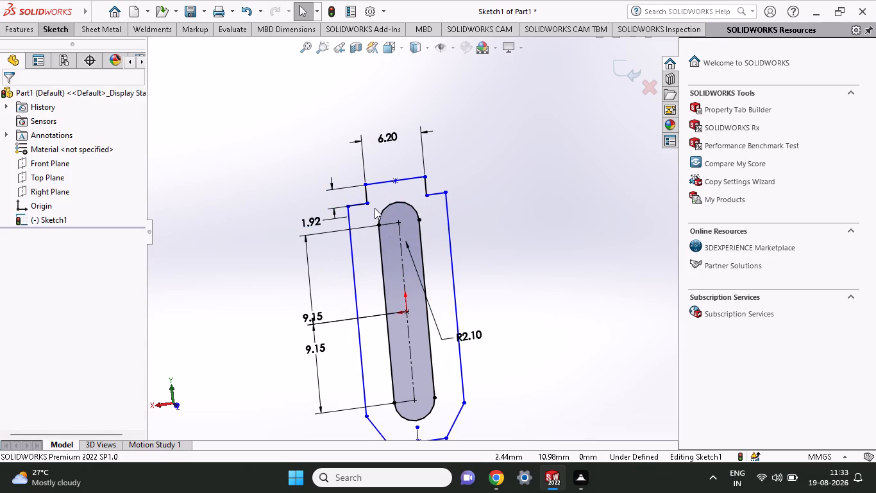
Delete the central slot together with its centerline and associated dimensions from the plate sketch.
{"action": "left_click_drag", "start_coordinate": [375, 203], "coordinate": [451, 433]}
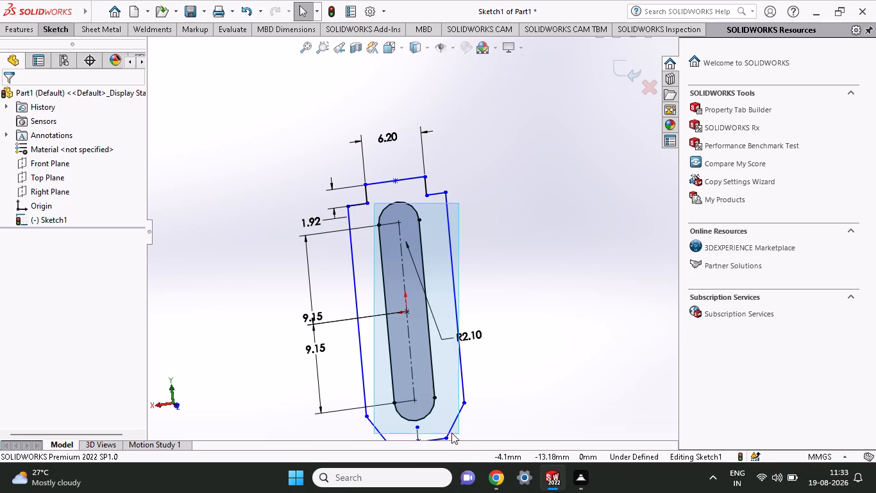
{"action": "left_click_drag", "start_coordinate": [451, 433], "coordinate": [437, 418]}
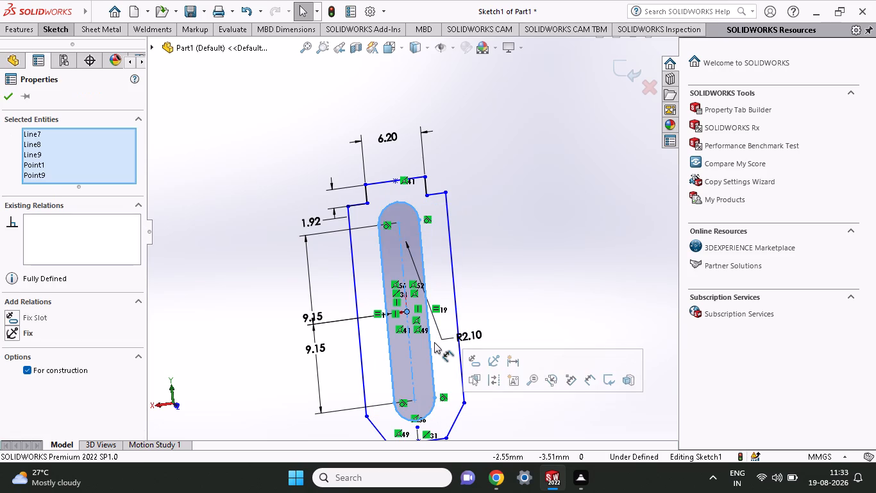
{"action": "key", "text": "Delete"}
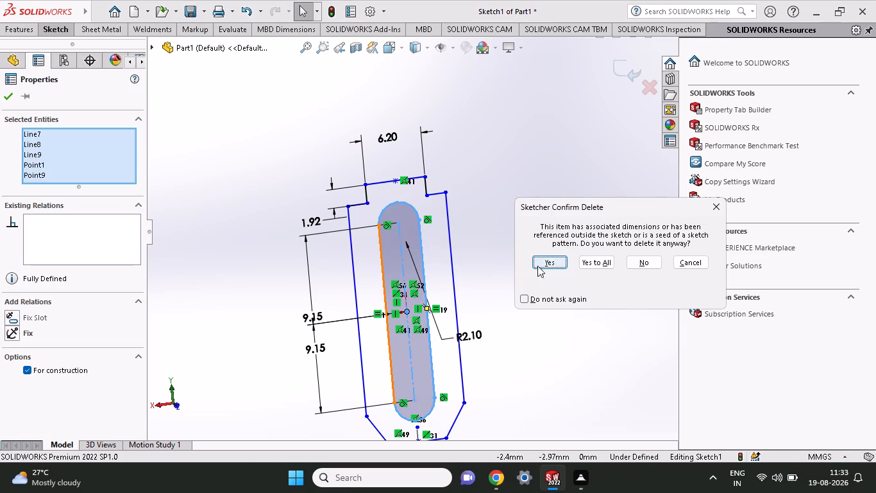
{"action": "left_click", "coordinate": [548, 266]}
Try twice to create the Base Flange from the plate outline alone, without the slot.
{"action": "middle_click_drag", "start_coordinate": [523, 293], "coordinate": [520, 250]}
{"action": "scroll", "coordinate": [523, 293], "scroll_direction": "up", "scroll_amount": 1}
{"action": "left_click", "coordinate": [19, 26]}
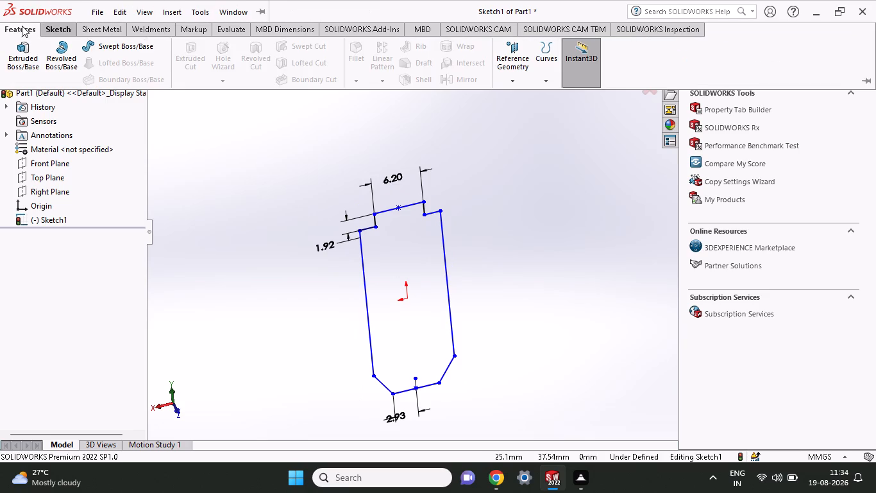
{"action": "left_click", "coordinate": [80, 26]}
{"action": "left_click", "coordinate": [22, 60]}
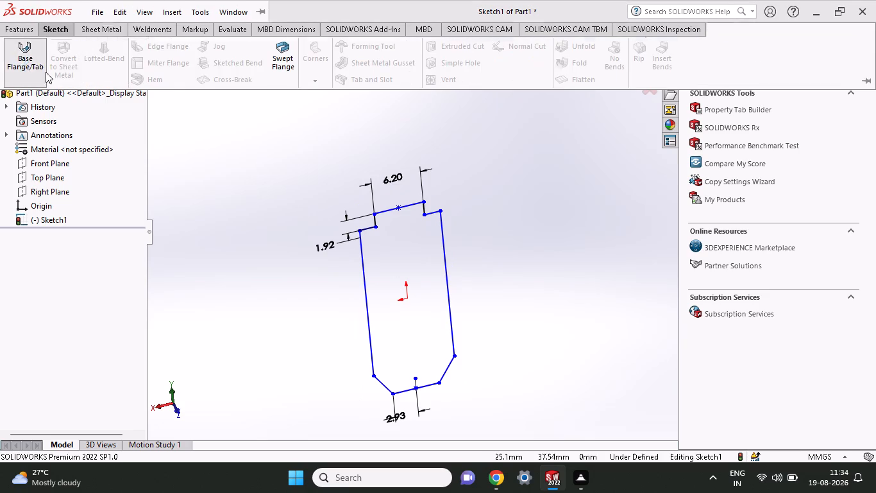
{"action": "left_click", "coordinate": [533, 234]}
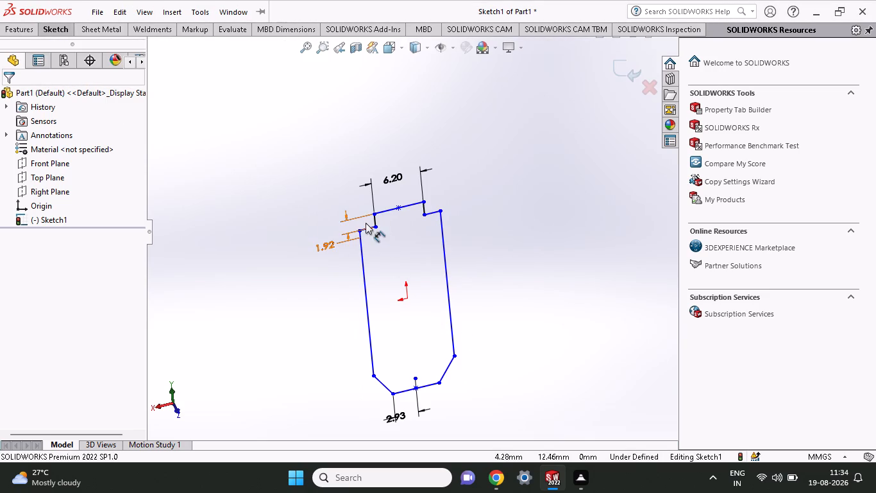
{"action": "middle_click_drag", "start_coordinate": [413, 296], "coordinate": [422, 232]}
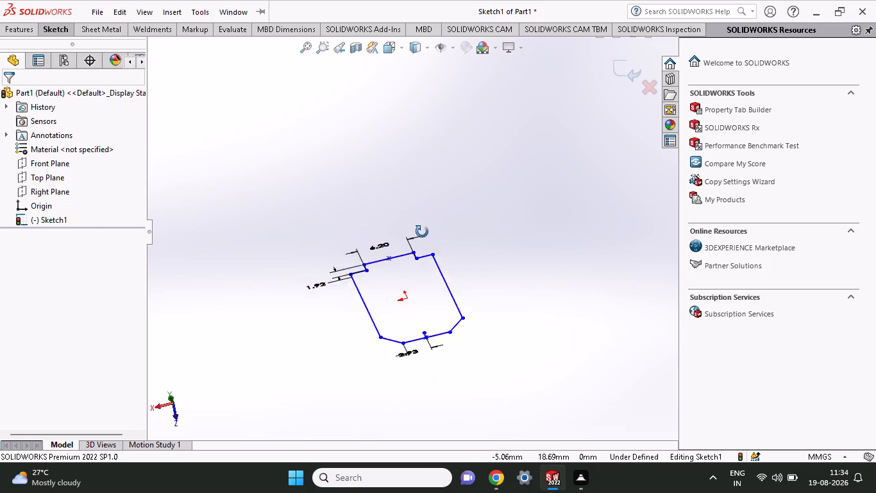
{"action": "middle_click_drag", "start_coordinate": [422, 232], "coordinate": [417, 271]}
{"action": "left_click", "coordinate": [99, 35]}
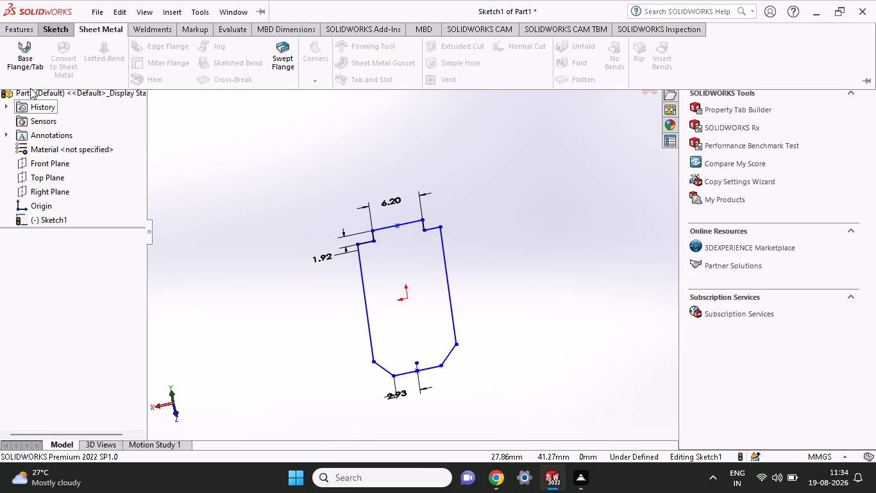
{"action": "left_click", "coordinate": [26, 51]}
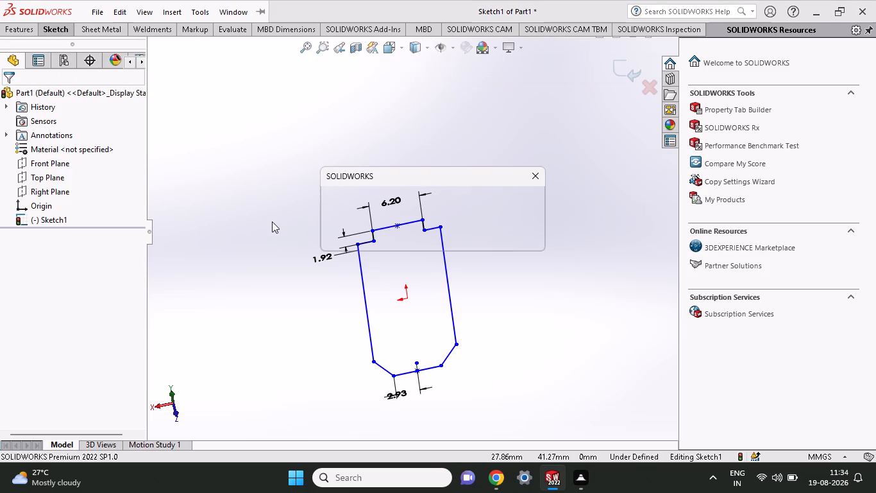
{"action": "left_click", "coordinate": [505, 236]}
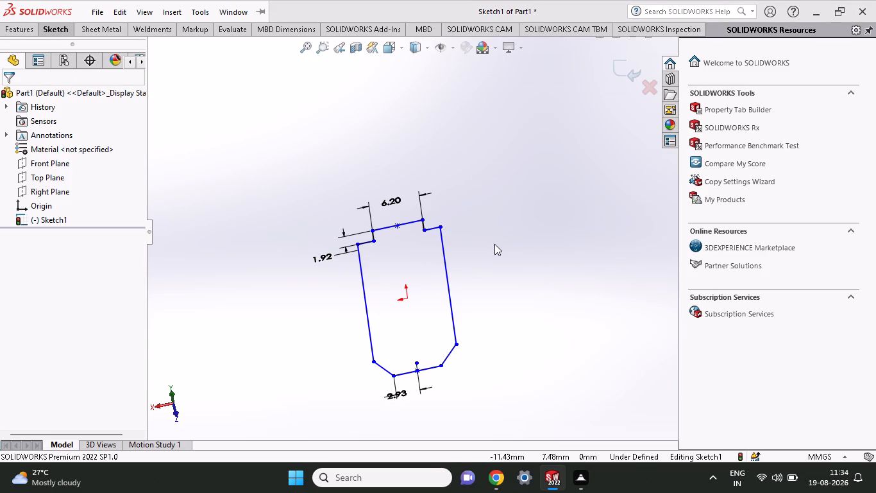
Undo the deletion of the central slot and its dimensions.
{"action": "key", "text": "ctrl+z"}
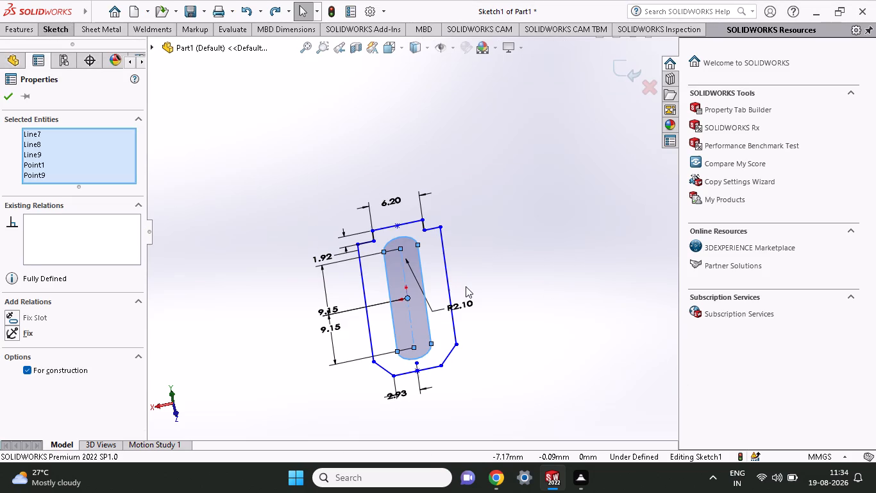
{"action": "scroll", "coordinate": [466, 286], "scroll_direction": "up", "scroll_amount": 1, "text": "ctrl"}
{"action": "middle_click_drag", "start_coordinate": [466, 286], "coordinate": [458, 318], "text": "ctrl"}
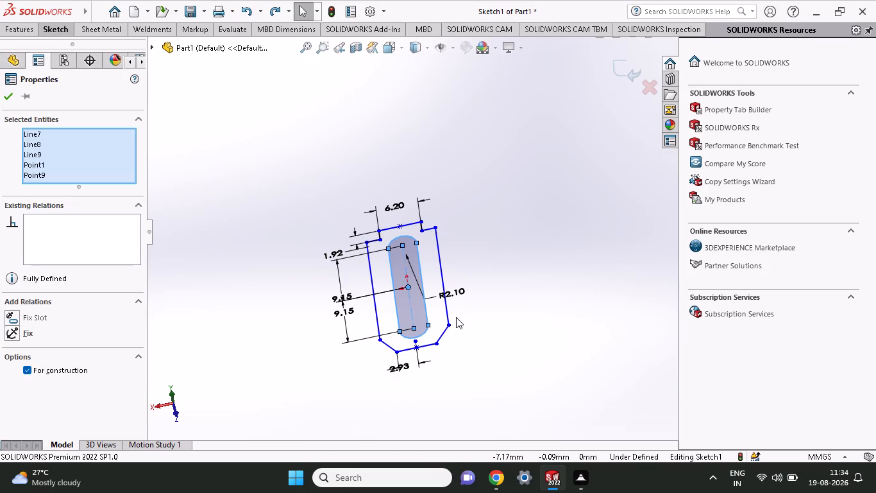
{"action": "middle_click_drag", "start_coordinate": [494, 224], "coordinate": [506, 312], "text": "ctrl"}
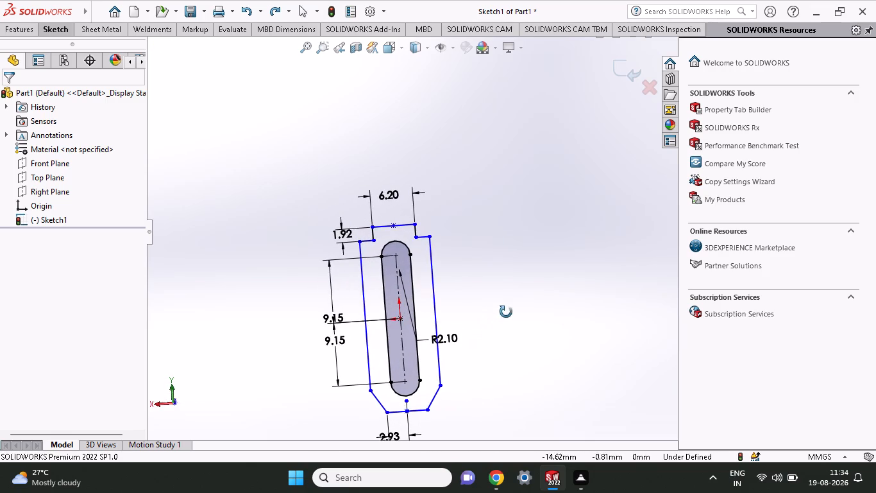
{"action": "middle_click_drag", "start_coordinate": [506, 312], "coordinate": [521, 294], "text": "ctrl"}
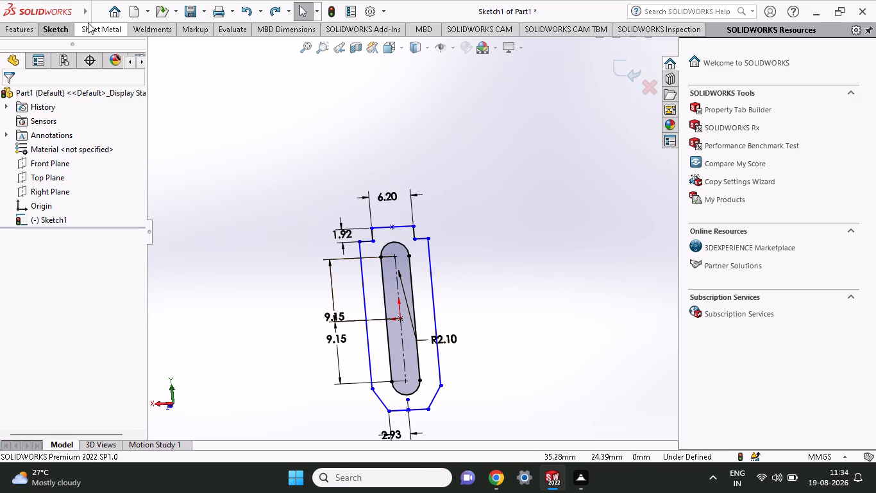
Extrude the slotted plate sketch to a blind depth of 0.90 mm, merging its open contours.
{"action": "left_click", "coordinate": [18, 34], "text": "ctrl"}
{"action": "left_click", "coordinate": [33, 53], "text": "ctrl"}
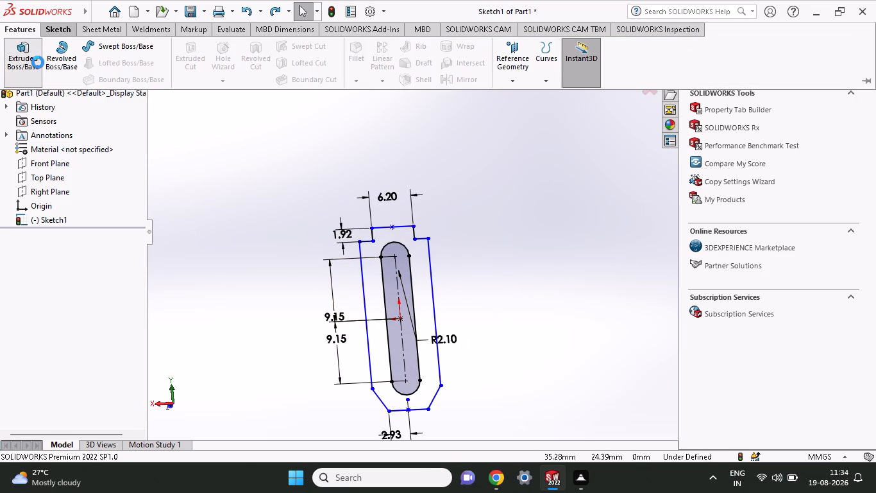
{"action": "left_click", "coordinate": [9, 92], "text": "ctrl"}
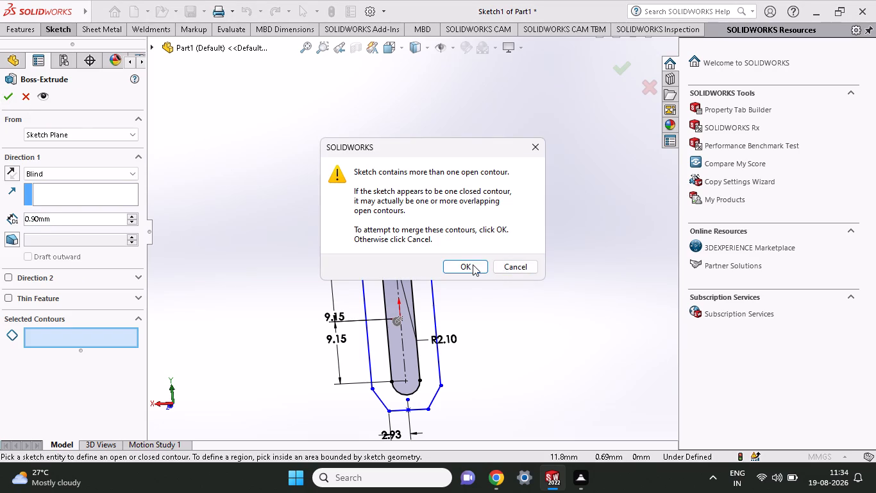
{"action": "left_click", "coordinate": [473, 264], "text": "ctrl"}
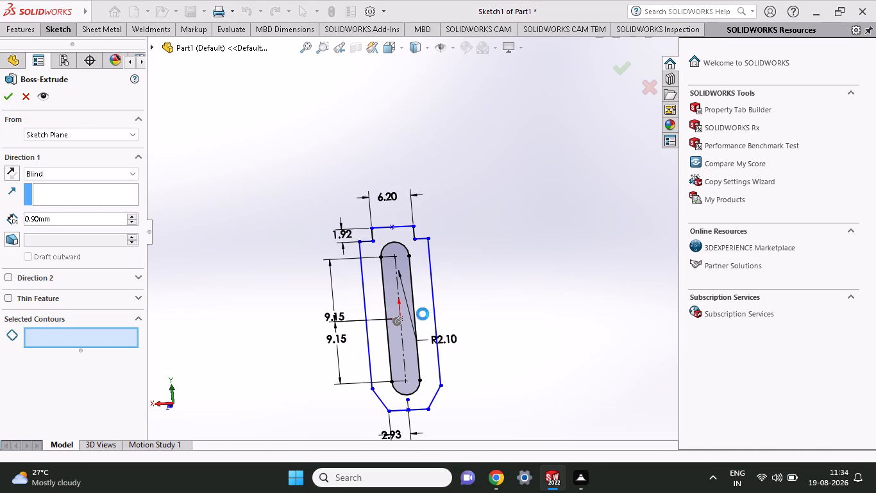
Examine the extruded slotted plate from several angles.
{"action": "middle_click_drag", "start_coordinate": [473, 329], "coordinate": [475, 315], "text": "ctrl"}
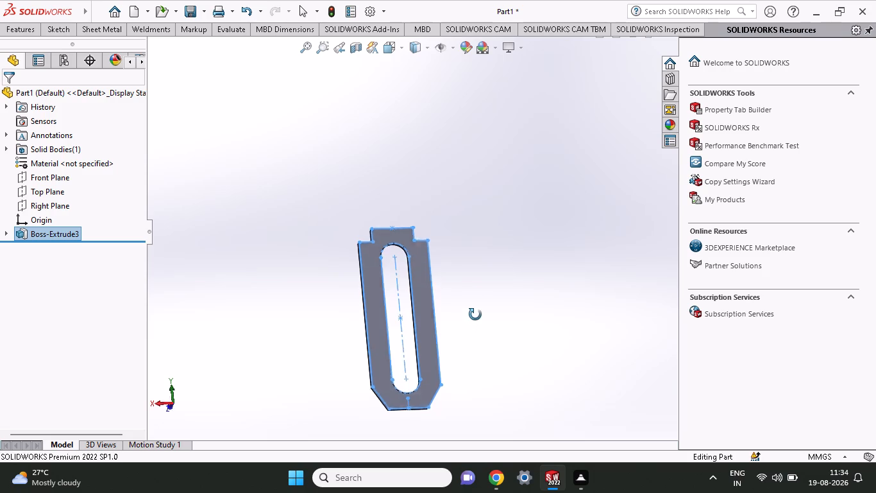
{"action": "middle_click_drag", "start_coordinate": [475, 315], "coordinate": [477, 200], "text": "ctrl"}
{"action": "left_click", "coordinate": [489, 258], "text": "ctrl"}
{"action": "middle_click_drag", "start_coordinate": [489, 259], "coordinate": [478, 325], "text": "ctrl"}
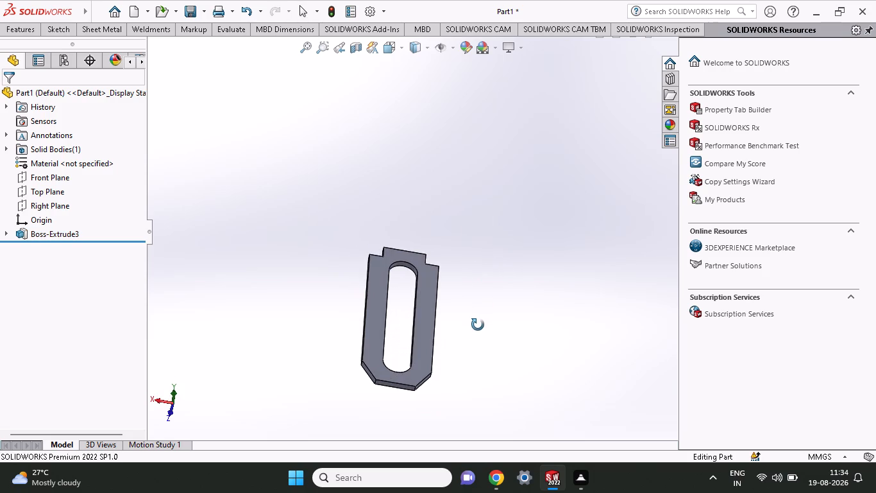
{"action": "middle_click_drag", "start_coordinate": [478, 325], "coordinate": [356, 489], "text": "ctrl"}
{"action": "middle_click_drag", "start_coordinate": [450, 241], "coordinate": [358, 362], "text": "ctrl"}
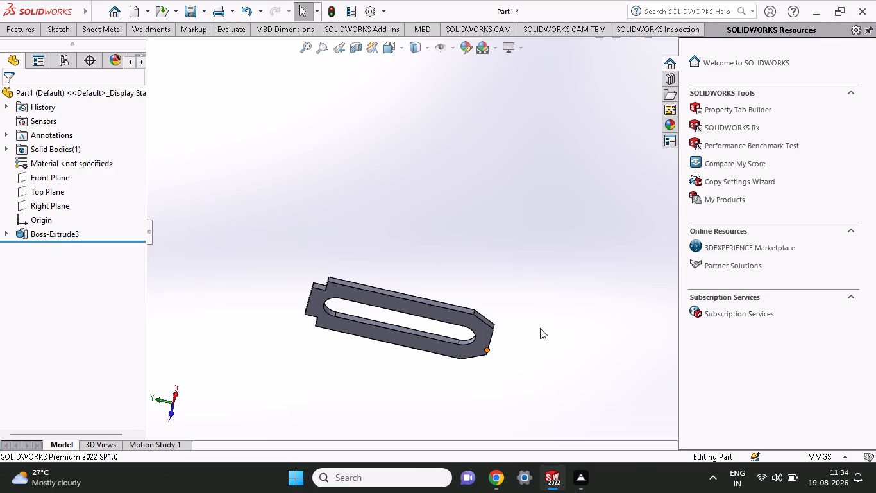
{"action": "middle_click_drag", "start_coordinate": [540, 328], "coordinate": [421, 427], "text": "ctrl"}
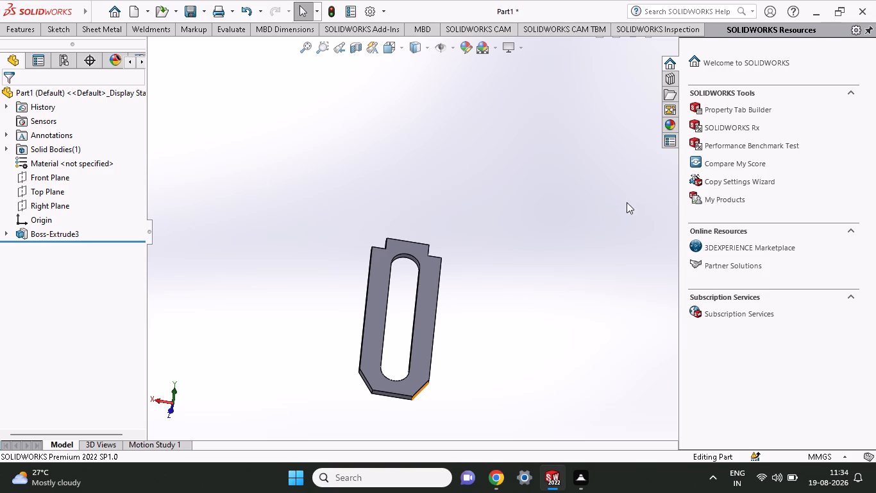
Sketch a line on the plate's flat face along the full outer edge of the tab between the notches.
{"action": "left_click", "coordinate": [45, 31], "text": "ctrl"}
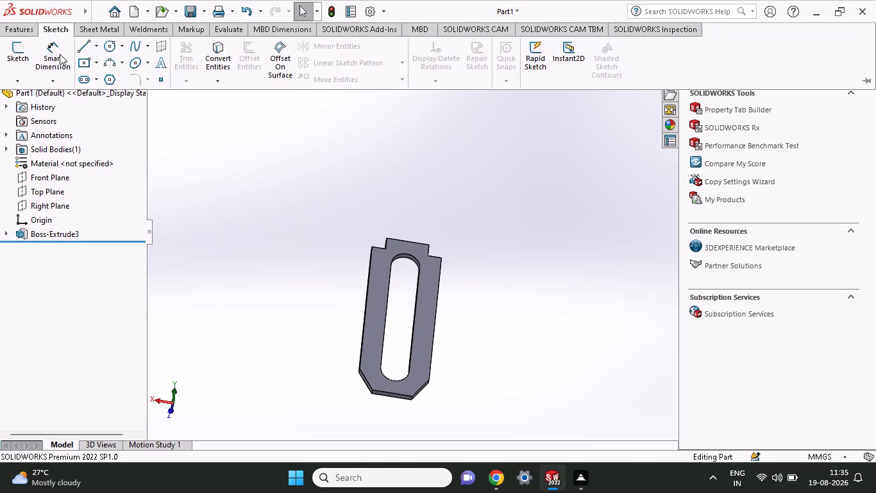
{"action": "left_click", "coordinate": [84, 51], "text": "ctrl"}
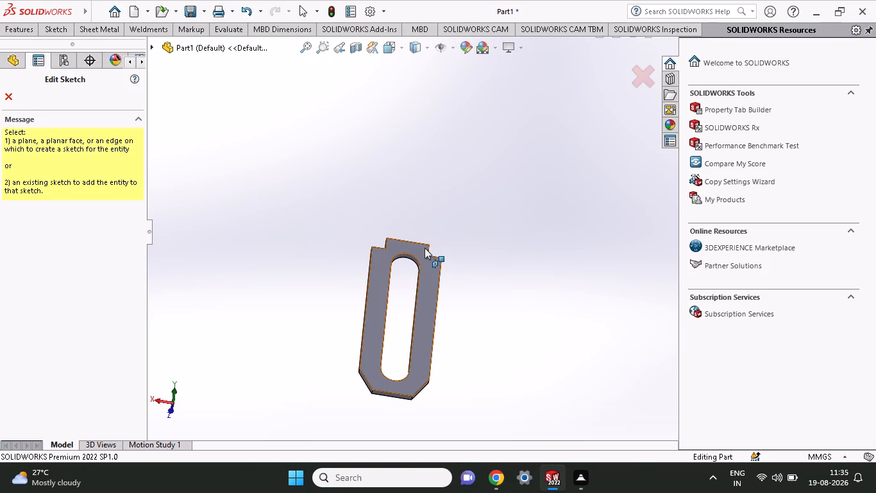
{"action": "left_click", "coordinate": [425, 248], "text": "ctrl"}
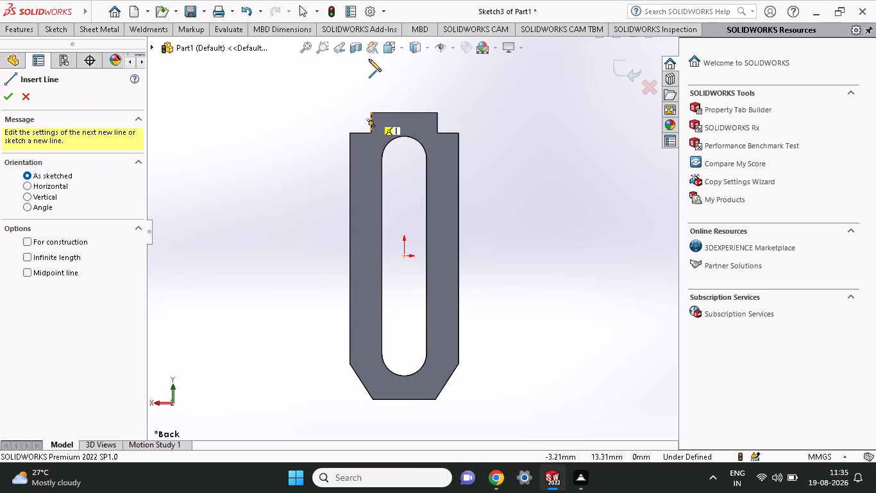
{"action": "left_click", "coordinate": [371, 114], "text": "ctrl"}
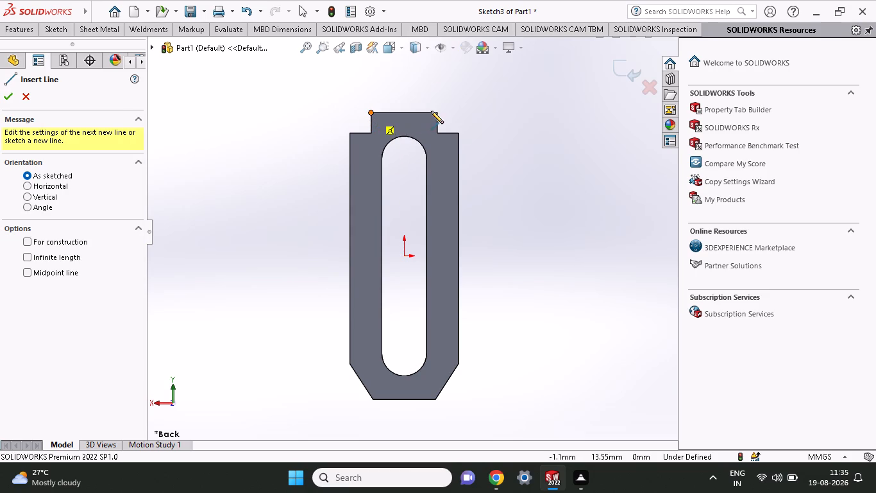
{"action": "left_click", "coordinate": [437, 112], "text": "ctrl"}
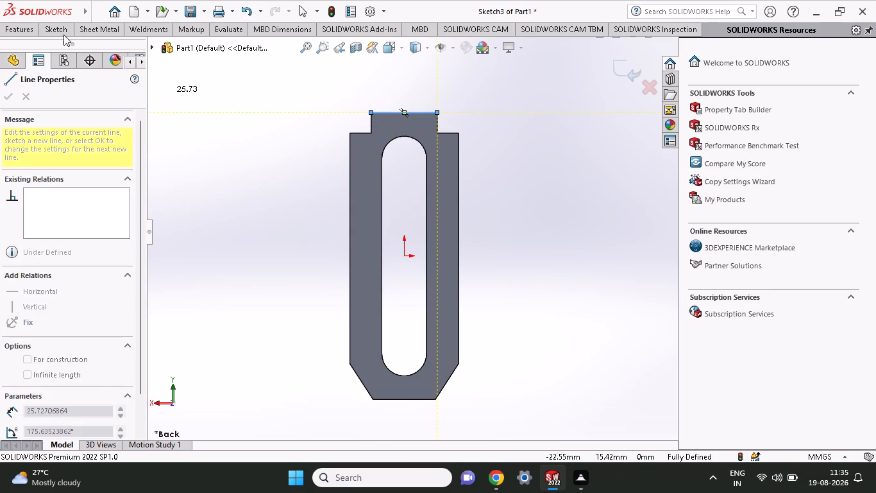
{"action": "left_click", "coordinate": [55, 33], "text": "ctrl"}
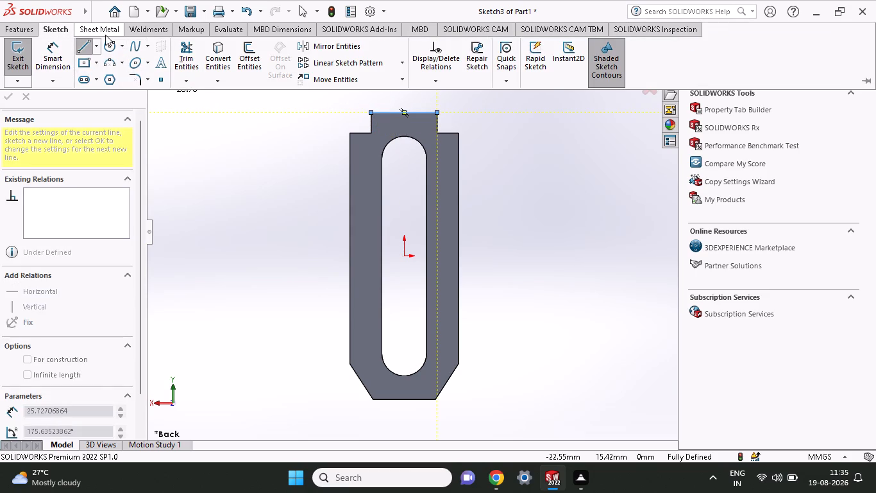
{"action": "left_click", "coordinate": [105, 35], "text": "ctrl"}
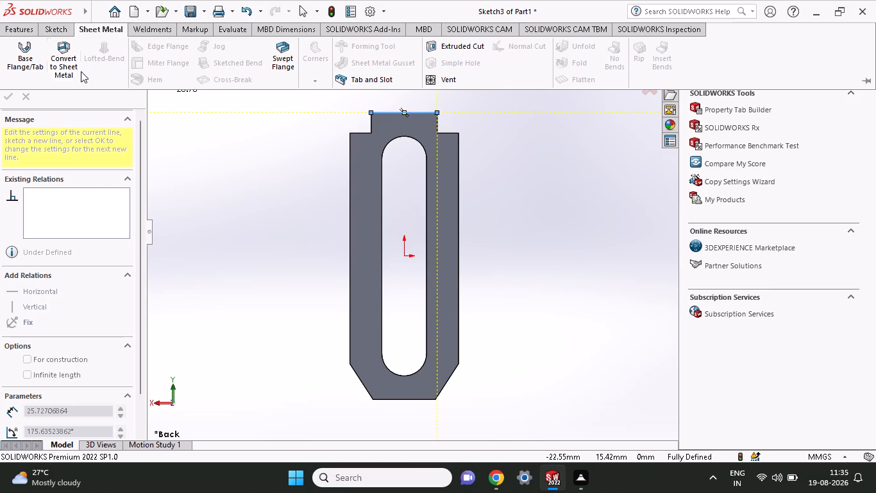
{"action": "left_click", "coordinate": [1, 93], "text": "ctrl"}
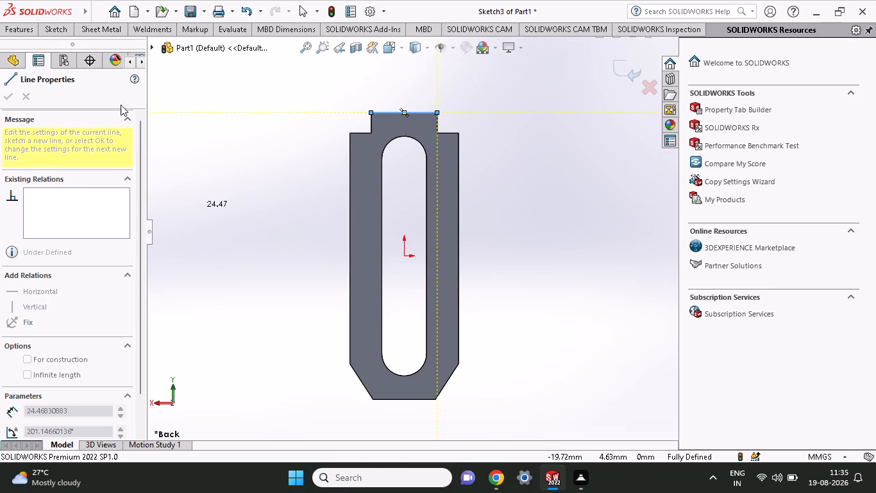
{"action": "right_click", "coordinate": [231, 161], "text": "ctrl"}
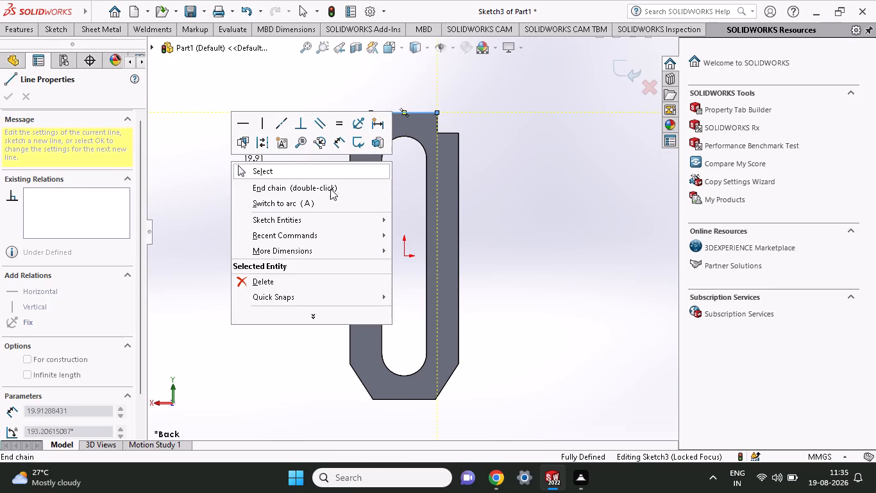
{"action": "left_click", "coordinate": [278, 173], "text": "ctrl"}
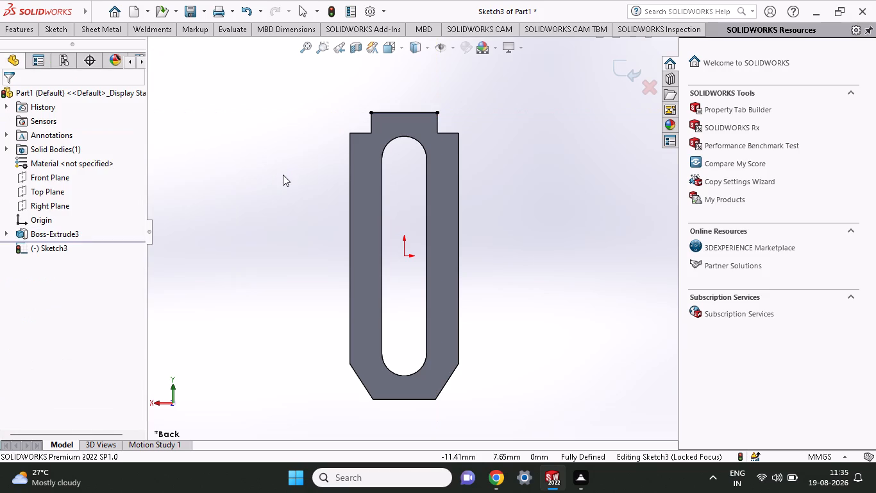
Start a Base Flange from the tab edge line and reverse its direction with a 4 mm blind depth.
{"action": "left_click", "coordinate": [76, 30], "text": "ctrl"}
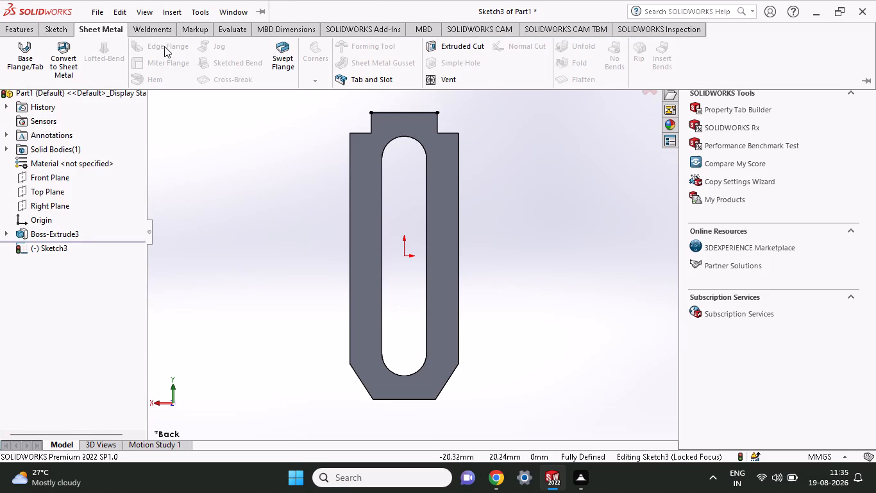
{"action": "middle_click_drag", "start_coordinate": [299, 130], "coordinate": [303, 89], "text": "ctrl"}
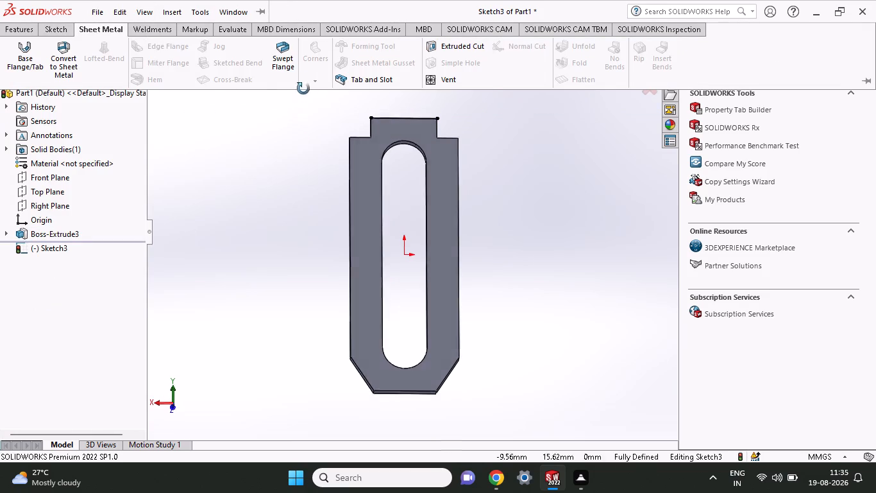
{"action": "middle_click_drag", "start_coordinate": [303, 89], "coordinate": [326, 31], "text": "ctrl"}
{"action": "scroll", "coordinate": [306, 81], "scroll_direction": "up", "scroll_amount": 1, "text": "ctrl"}
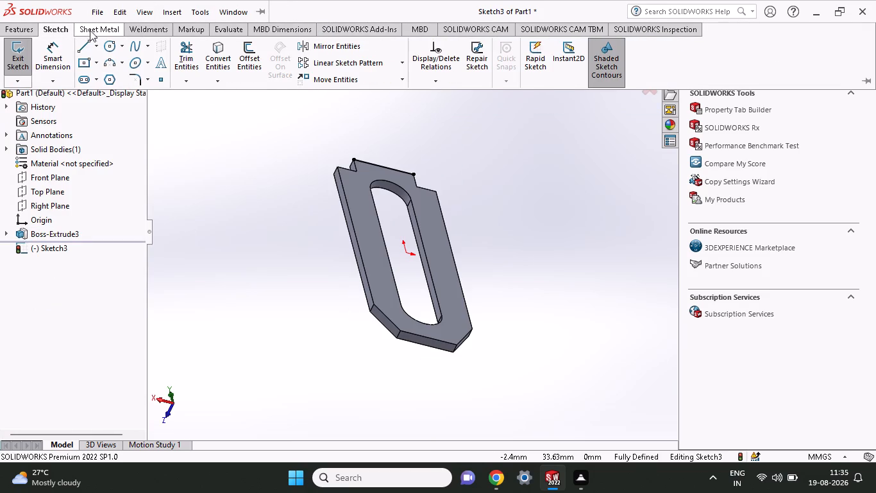
{"action": "left_click", "coordinate": [94, 29], "text": "ctrl"}
{"action": "left_click", "coordinate": [21, 56], "text": "ctrl"}
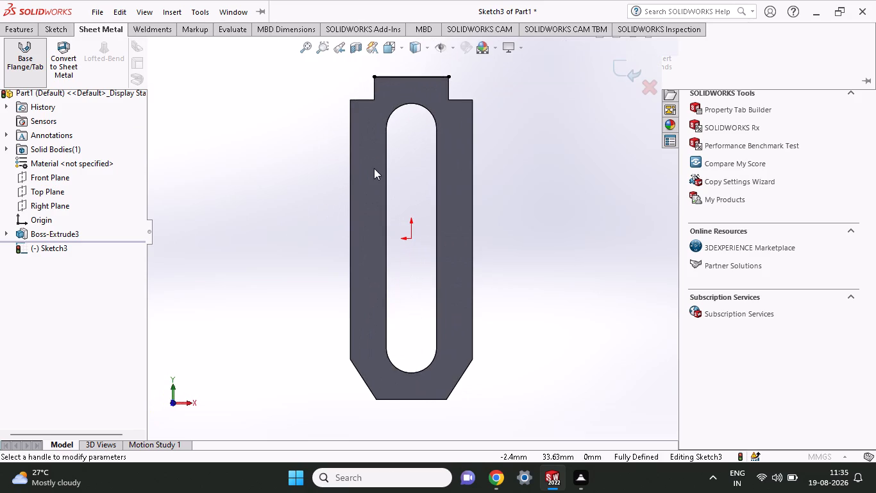
{"action": "middle_click_drag", "start_coordinate": [426, 143], "coordinate": [435, 98], "text": "ctrl"}
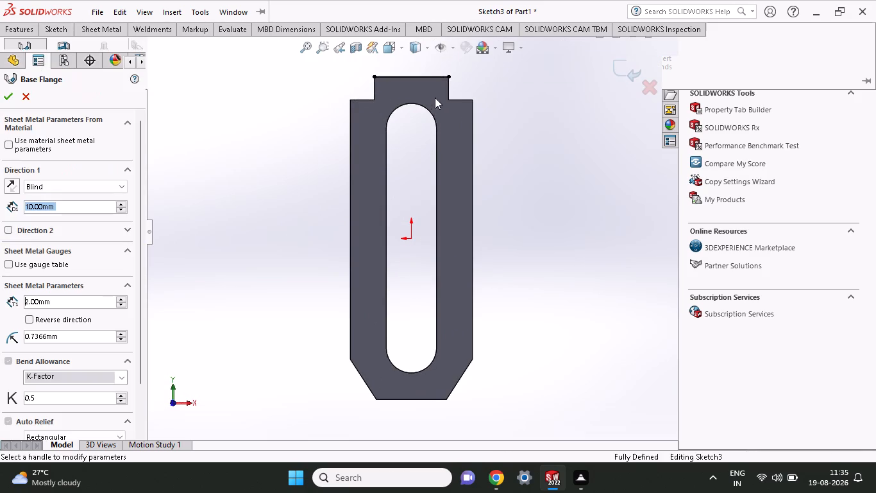
{"action": "middle_click_drag", "start_coordinate": [435, 98], "coordinate": [435, 96], "text": "ctrl"}
{"action": "left_click_drag", "start_coordinate": [359, 311], "coordinate": [411, 141], "text": "ctrl"}
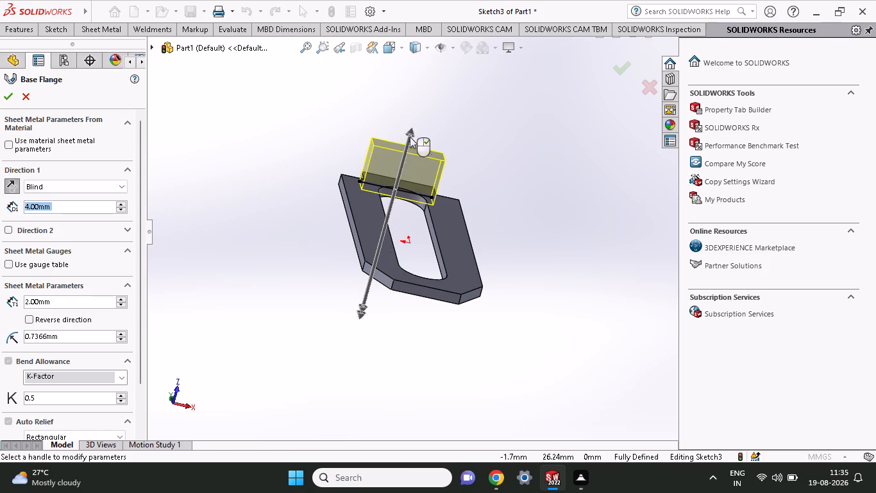
Extend the base flange's blind depth to 20 mm and set its bend radius to 2.7366 mm.
{"action": "middle_click_drag", "start_coordinate": [501, 203], "coordinate": [449, 334], "text": "ctrl"}
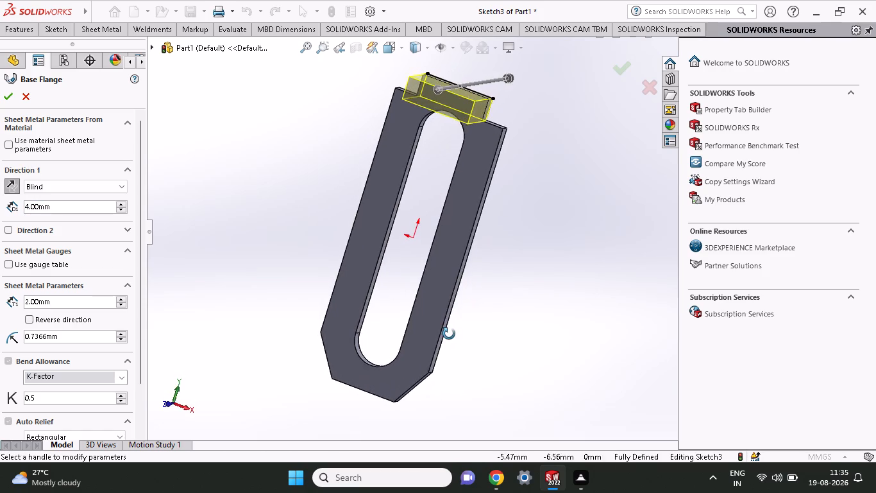
{"action": "middle_click_drag", "start_coordinate": [449, 334], "coordinate": [526, 237], "text": "ctrl"}
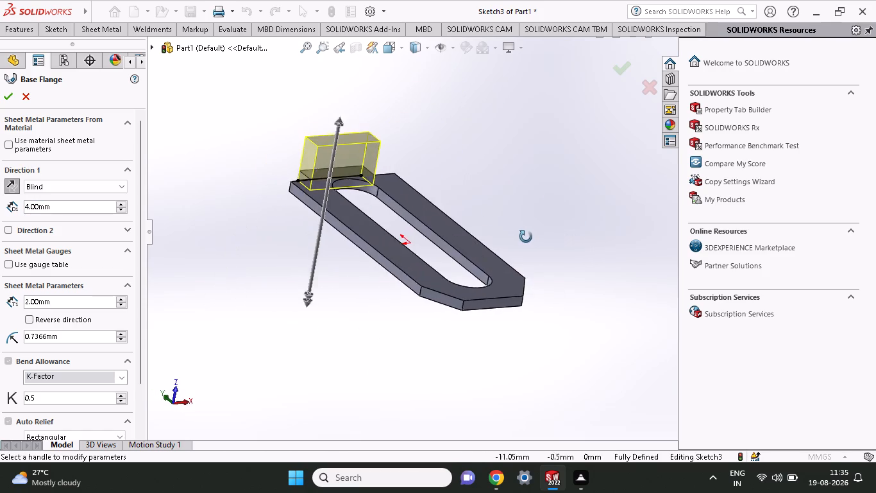
{"action": "middle_click_drag", "start_coordinate": [526, 237], "coordinate": [532, 286], "text": "ctrl"}
{"action": "scroll", "coordinate": [532, 286], "scroll_direction": "up", "scroll_amount": 2, "text": "ctrl"}
{"action": "middle_click_drag", "start_coordinate": [500, 198], "coordinate": [514, 196], "text": "ctrl"}
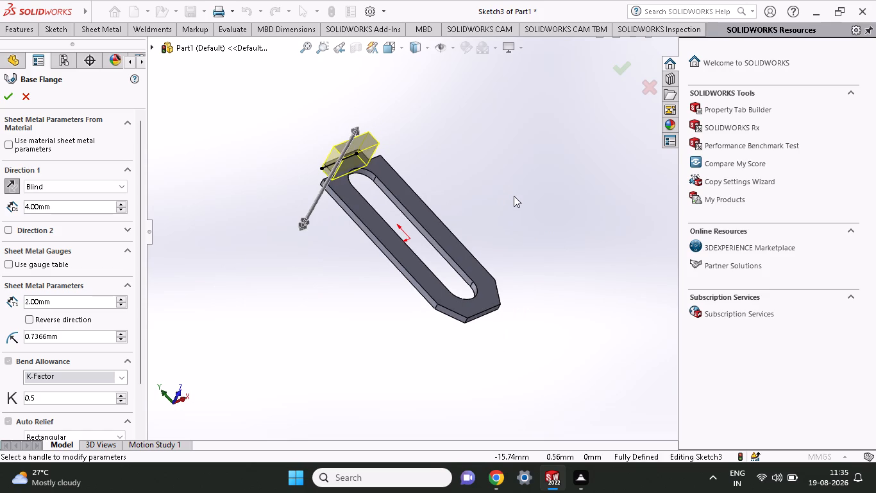
{"action": "middle_click_drag", "start_coordinate": [514, 196], "coordinate": [566, 184], "text": "ctrl"}
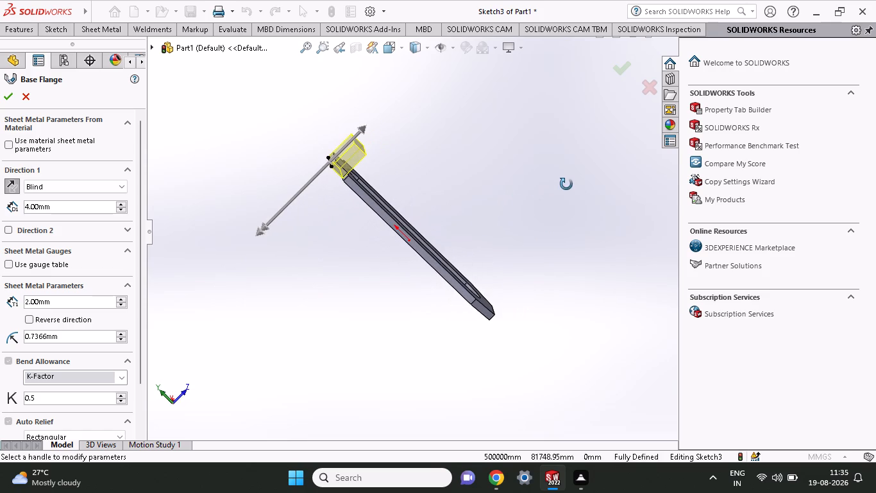
{"action": "middle_click_drag", "start_coordinate": [566, 184], "coordinate": [498, 231], "text": "ctrl"}
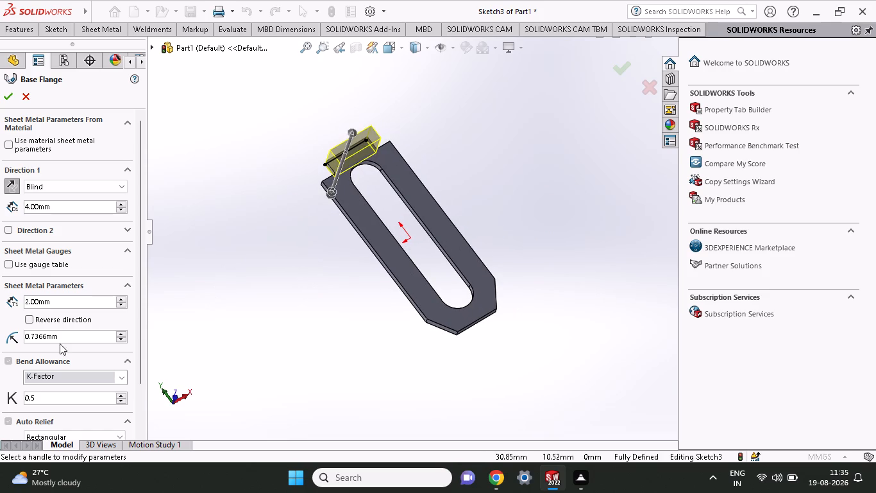
{"action": "left_click_drag", "start_coordinate": [348, 131], "coordinate": [384, 92], "text": "ctrl"}
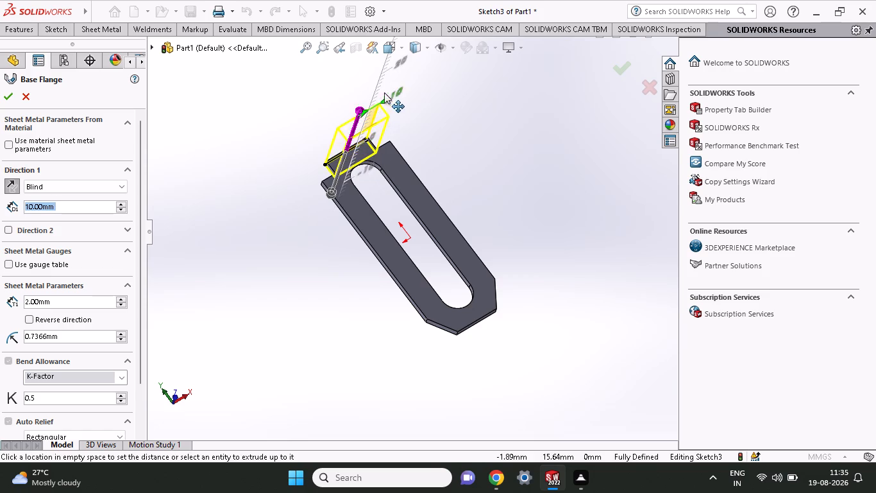
{"action": "left_click_drag", "start_coordinate": [384, 92], "coordinate": [387, 83], "text": "ctrl"}
{"action": "middle_click_drag", "start_coordinate": [477, 216], "coordinate": [497, 170], "text": "ctrl"}
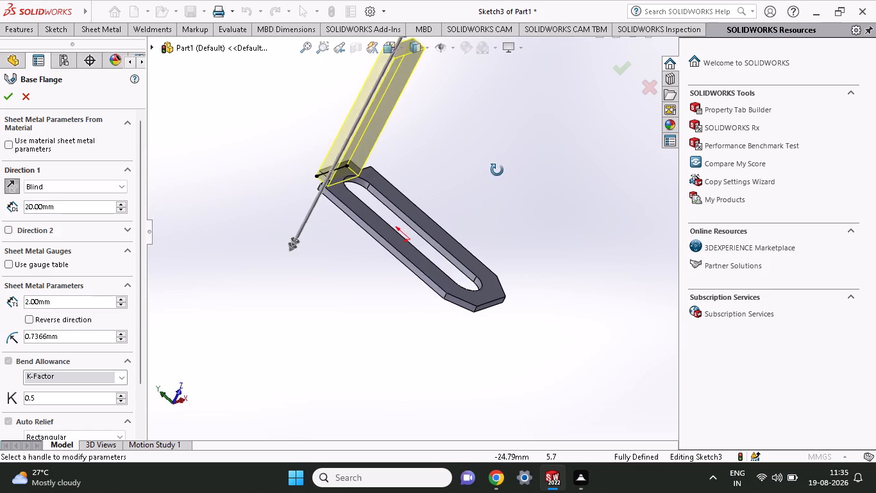
{"action": "middle_click_drag", "start_coordinate": [497, 170], "coordinate": [475, 183], "text": "ctrl"}
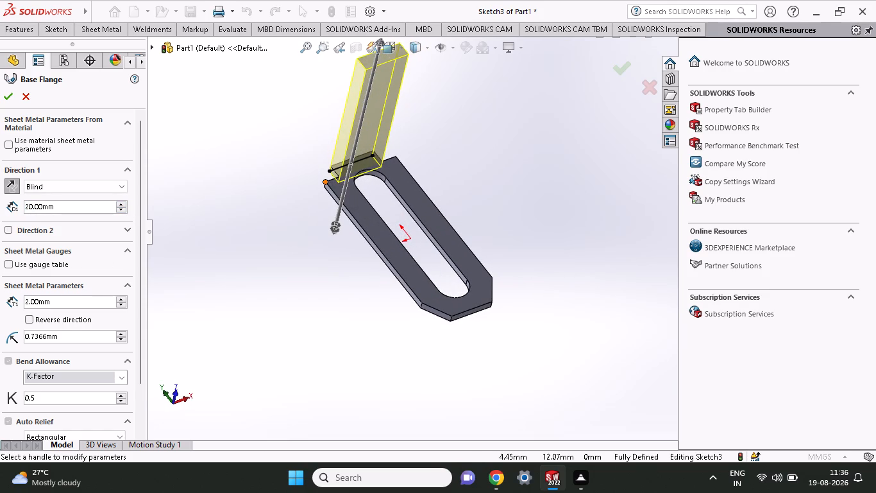
{"action": "scroll", "coordinate": [51, 356], "scroll_direction": "down", "scroll_amount": 3, "text": "ctrl"}
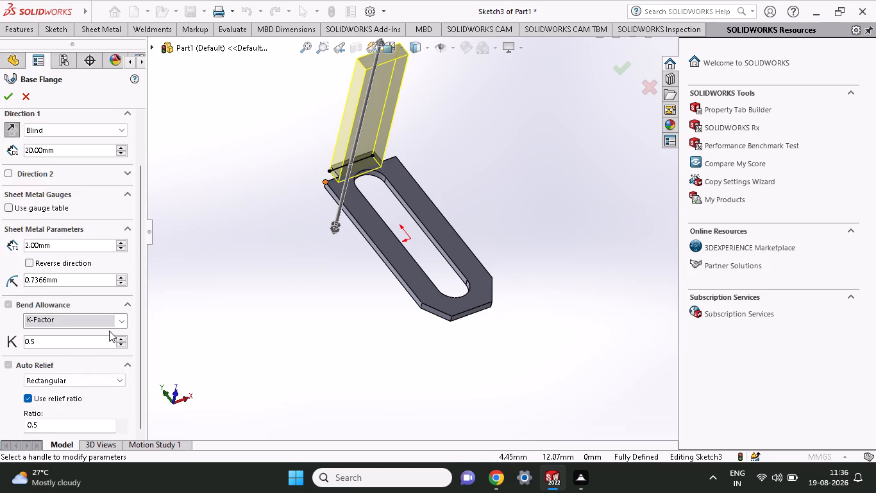
{"action": "scroll", "coordinate": [77, 333], "scroll_direction": "up", "scroll_amount": 3, "text": "ctrl"}
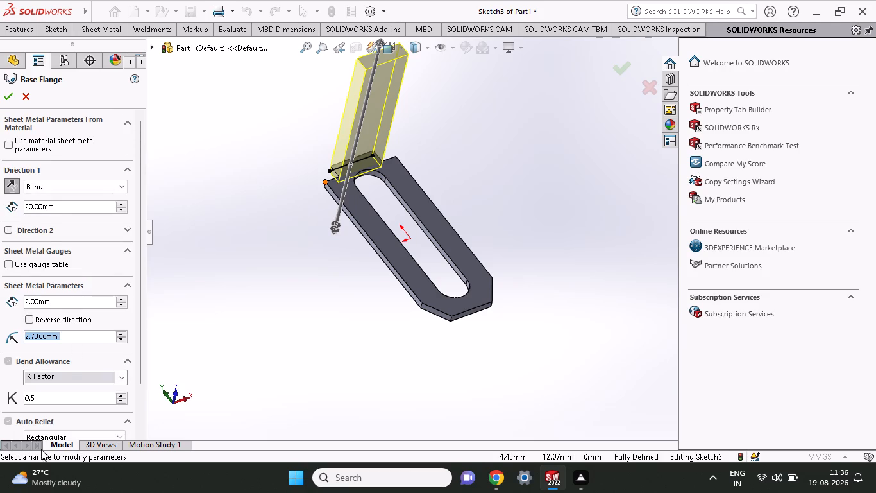
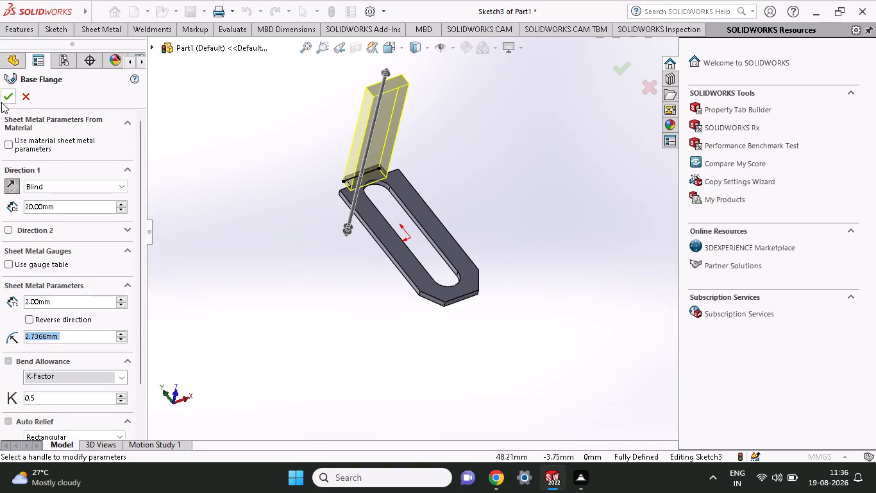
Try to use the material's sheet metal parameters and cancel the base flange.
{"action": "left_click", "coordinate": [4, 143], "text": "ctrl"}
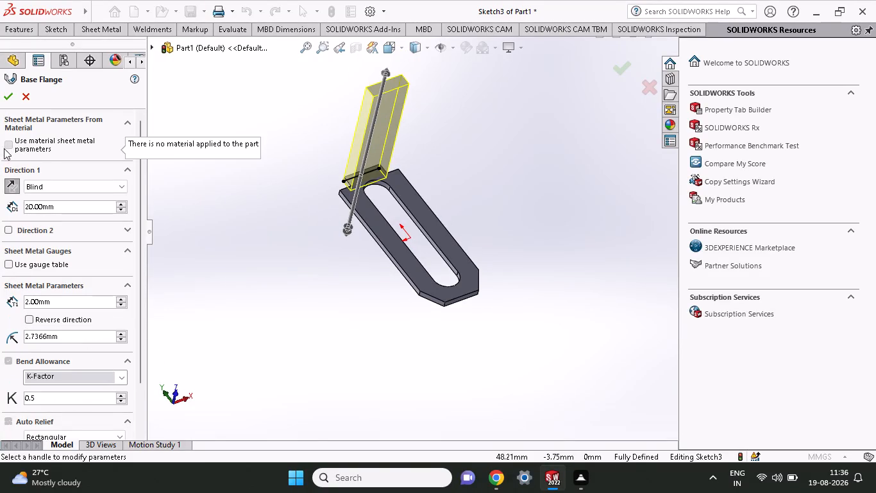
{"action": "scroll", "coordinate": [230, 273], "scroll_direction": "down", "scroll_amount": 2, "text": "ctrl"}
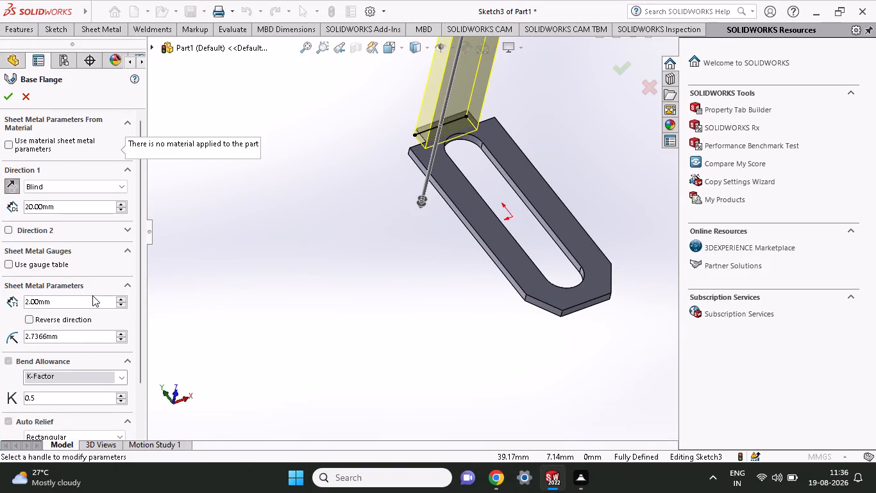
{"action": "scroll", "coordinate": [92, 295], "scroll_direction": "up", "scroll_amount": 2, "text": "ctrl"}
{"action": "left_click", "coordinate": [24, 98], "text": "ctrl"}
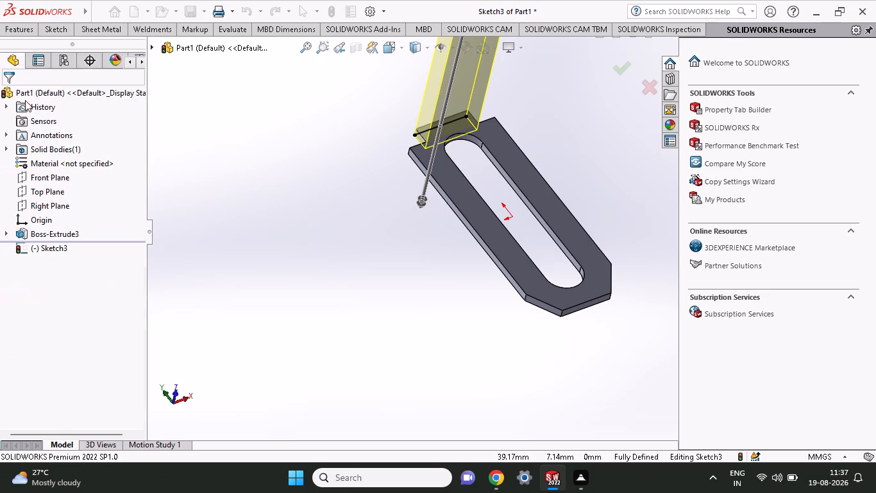
Start a Base Flange again from the tab edge line, in the unreversed direction with a 9 mm blind depth.
{"action": "middle_click_drag", "start_coordinate": [430, 222], "coordinate": [439, 420], "text": "ctrl"}
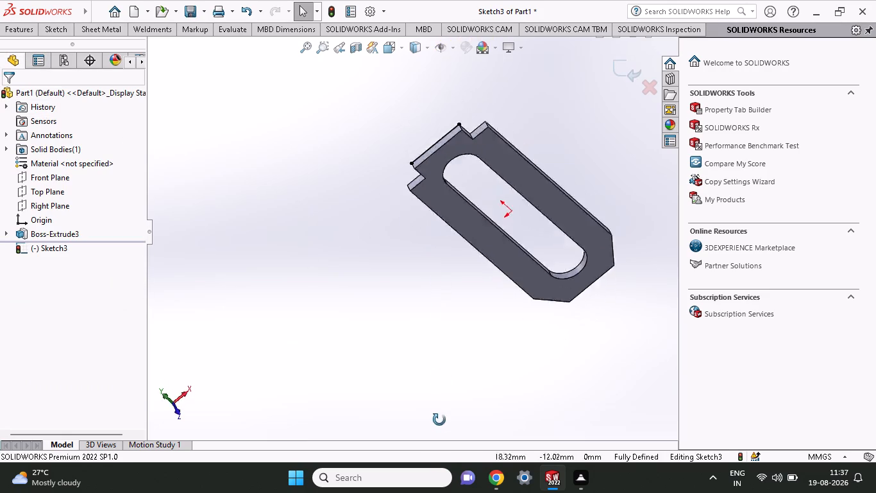
{"action": "middle_click_drag", "start_coordinate": [439, 420], "coordinate": [304, 492], "text": "ctrl"}
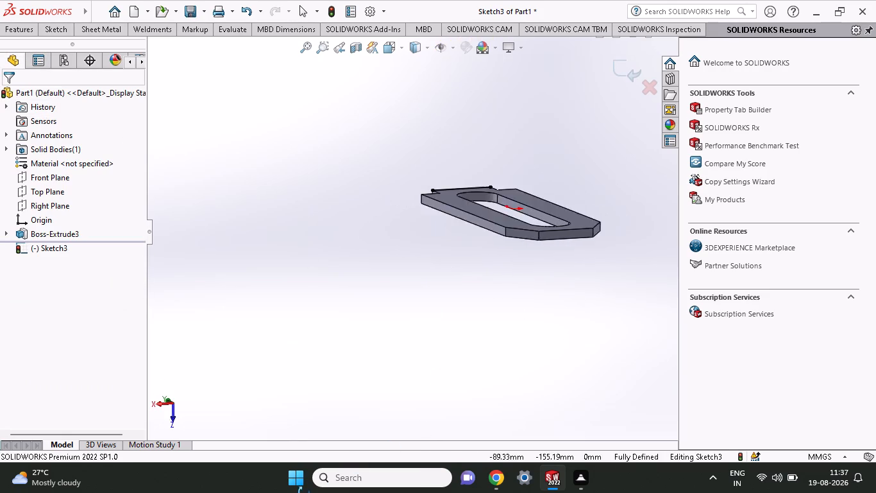
{"action": "middle_click_drag", "start_coordinate": [304, 492], "coordinate": [291, 492], "text": "ctrl"}
{"action": "scroll", "coordinate": [537, 248], "scroll_direction": "up", "scroll_amount": 3, "text": "ctrl"}
{"action": "middle_click_drag", "start_coordinate": [489, 196], "coordinate": [522, 246], "text": "ctrl"}
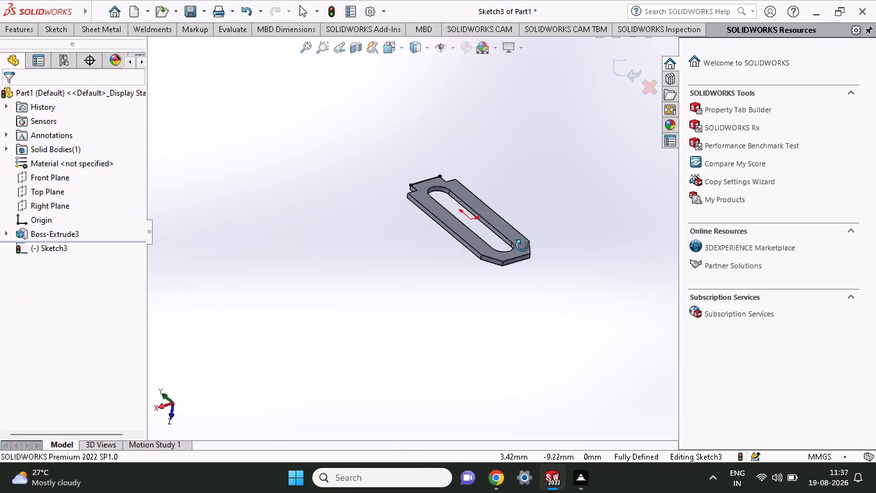
{"action": "middle_click_drag", "start_coordinate": [522, 246], "coordinate": [537, 284], "text": "ctrl"}
{"action": "scroll", "coordinate": [515, 133], "scroll_direction": "down", "scroll_amount": 3, "text": "ctrl"}
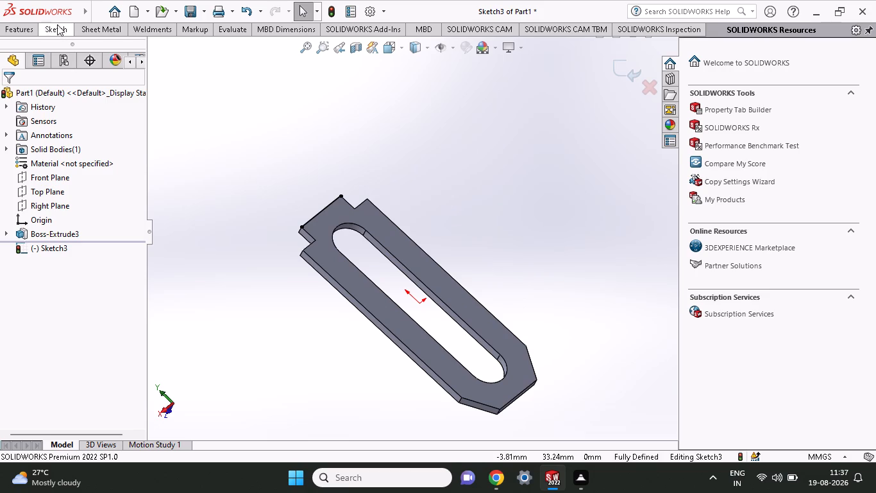
{"action": "left_click", "coordinate": [90, 26], "text": "ctrl"}
{"action": "left_click", "coordinate": [14, 60], "text": "ctrl"}
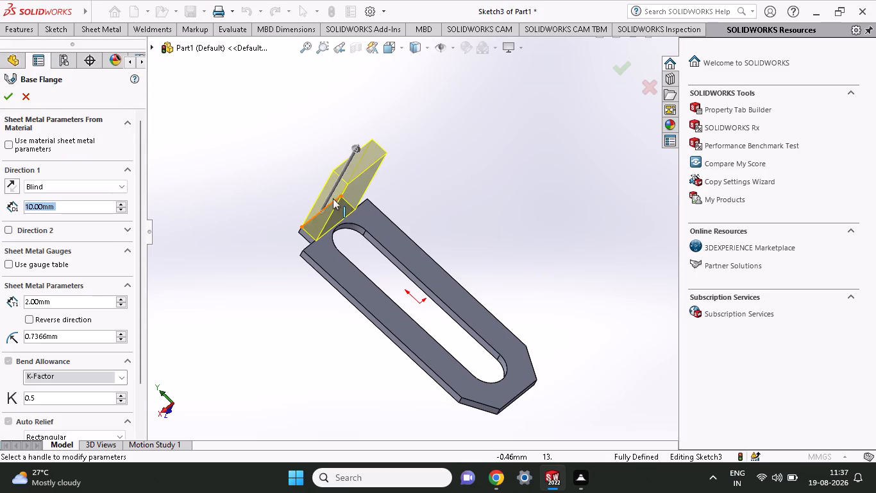
{"action": "left_click_drag", "start_coordinate": [361, 146], "coordinate": [371, 123], "text": "ctrl"}
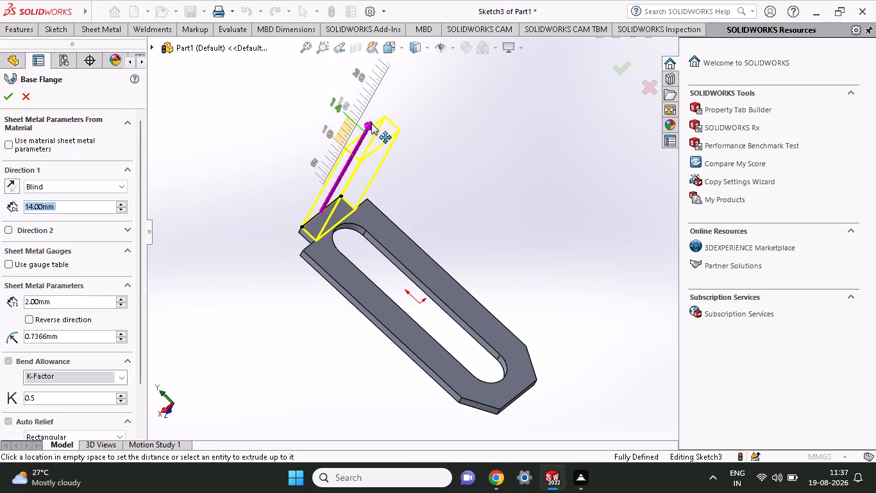
{"action": "left_click_drag", "start_coordinate": [371, 123], "coordinate": [280, 175], "text": "ctrl"}
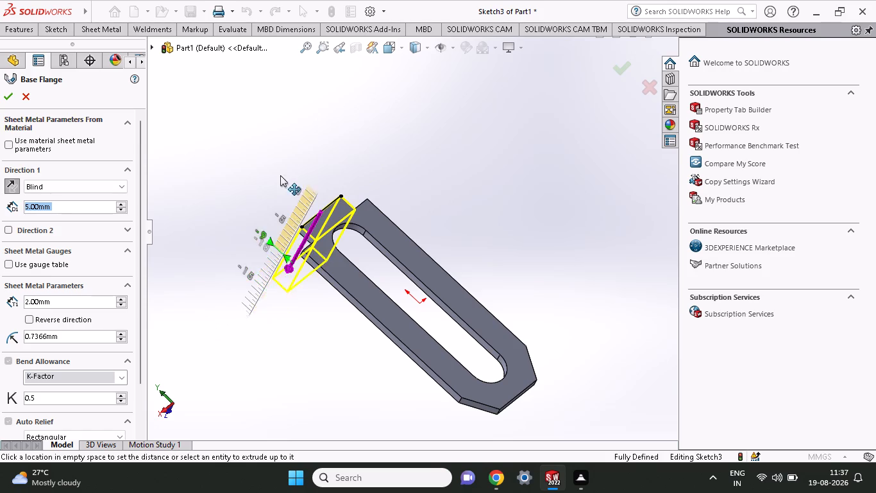
{"action": "left_click_drag", "start_coordinate": [280, 175], "coordinate": [298, 109], "text": "ctrl"}
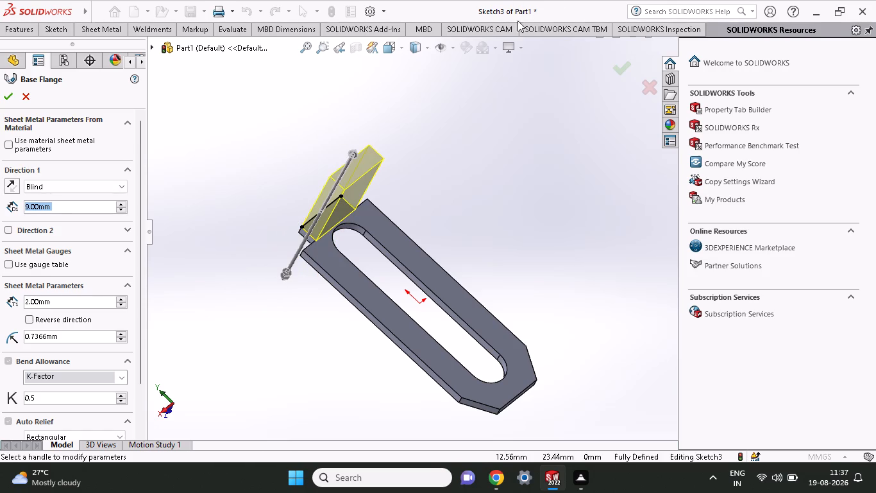
Set the base flange's thickness to 0.90 mm and its blind depth to 10.92 mm, and create it.
{"action": "left_click_drag", "start_coordinate": [72, 303], "coordinate": [0, 306], "text": "ctrl"}
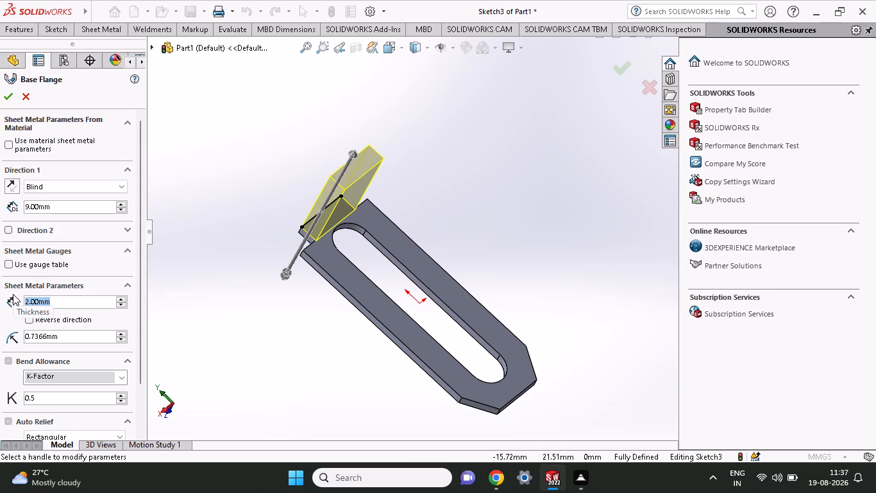
{"action": "type", "text": "0.90"}
{"action": "key", "text": "Return"}
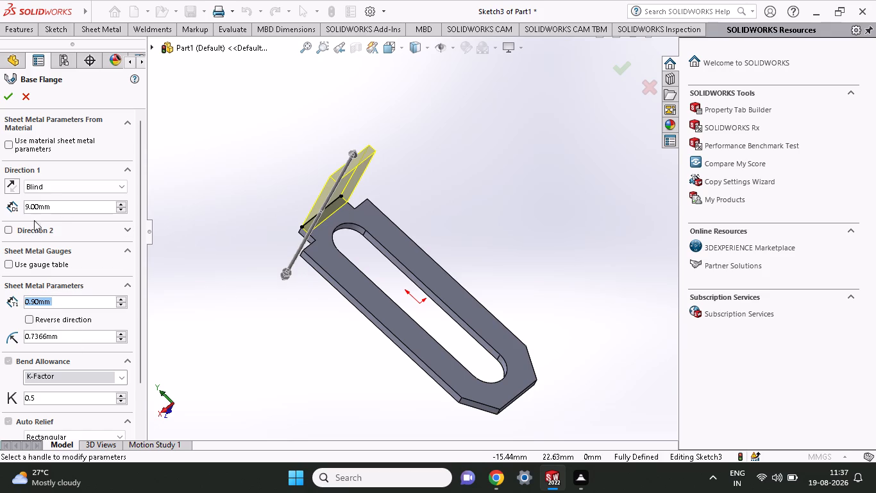
{"action": "left_click_drag", "start_coordinate": [69, 202], "coordinate": [0, 220], "text": "ctrl"}
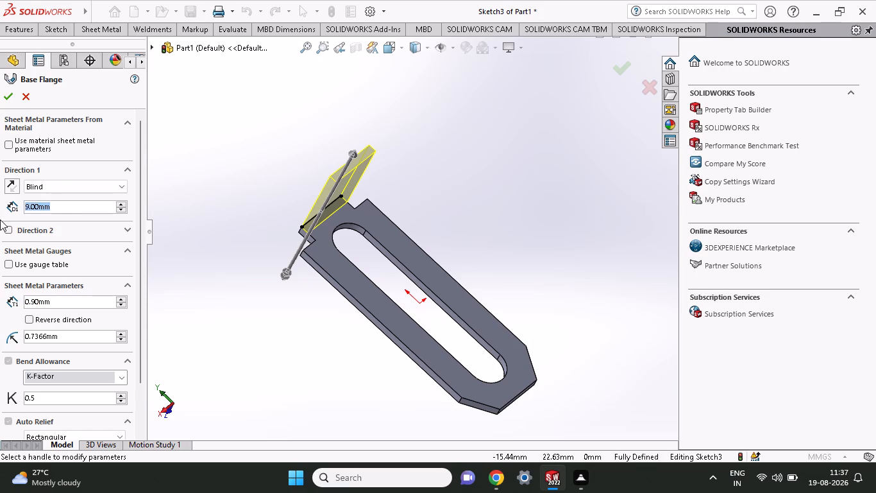
{"action": "type", "text": "10.92"}
{"action": "key", "text": "Return"}
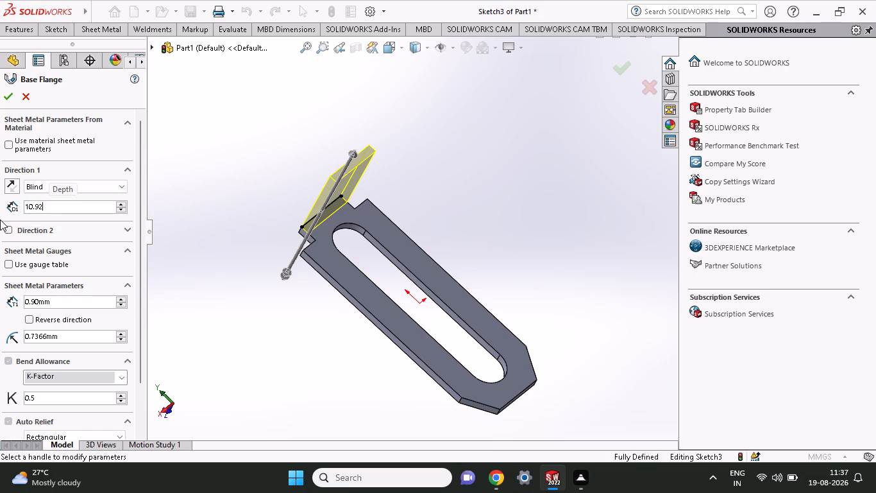
{"action": "left_click", "coordinate": [9, 96], "text": "ctrl"}
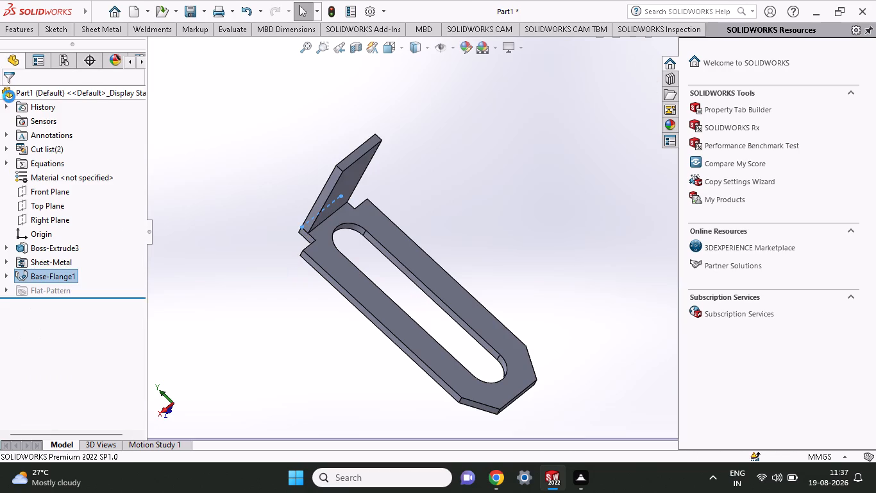
Sketch a corner rectangle about 1.1 mm by 3.75 mm on the flange face facing the slot, against its long side edge.
{"action": "left_click", "coordinate": [482, 220], "text": "ctrl"}
{"action": "middle_click_drag", "start_coordinate": [476, 217], "coordinate": [464, 164], "text": "ctrl"}
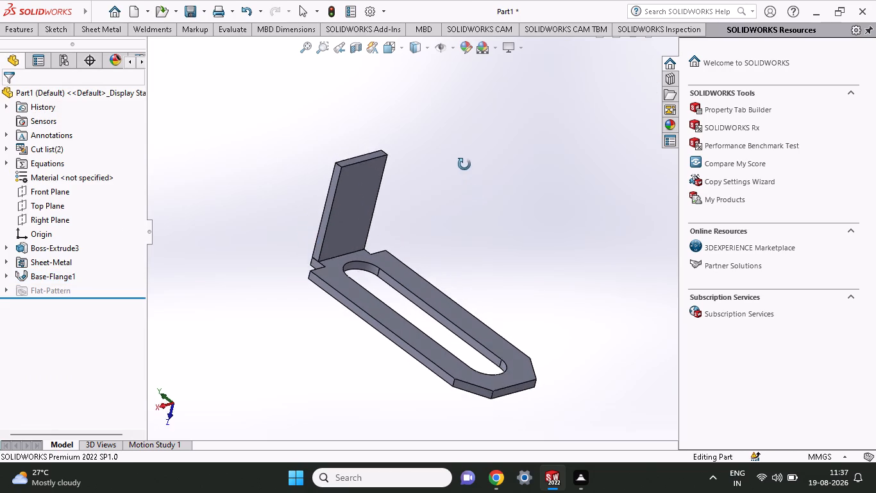
{"action": "middle_click_drag", "start_coordinate": [464, 164], "coordinate": [404, 126], "text": "ctrl"}
{"action": "middle_click_drag", "start_coordinate": [449, 177], "coordinate": [481, 196], "text": "ctrl"}
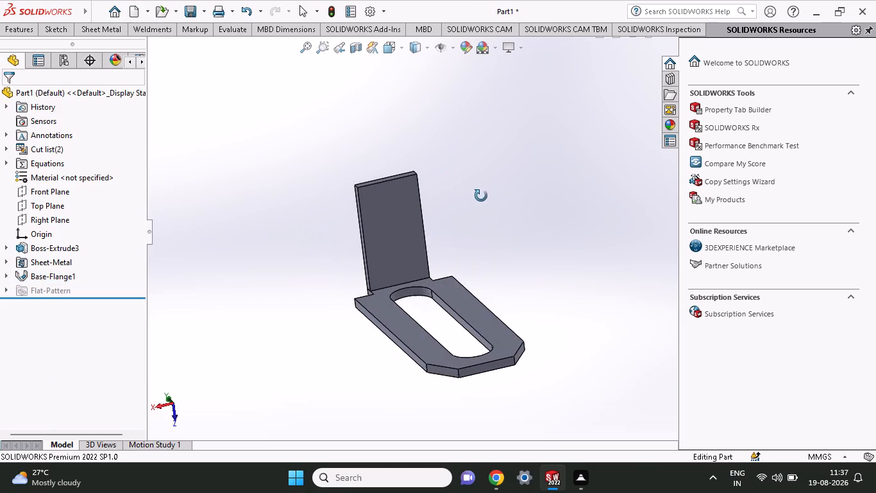
{"action": "middle_click_drag", "start_coordinate": [481, 196], "coordinate": [496, 184], "text": "ctrl"}
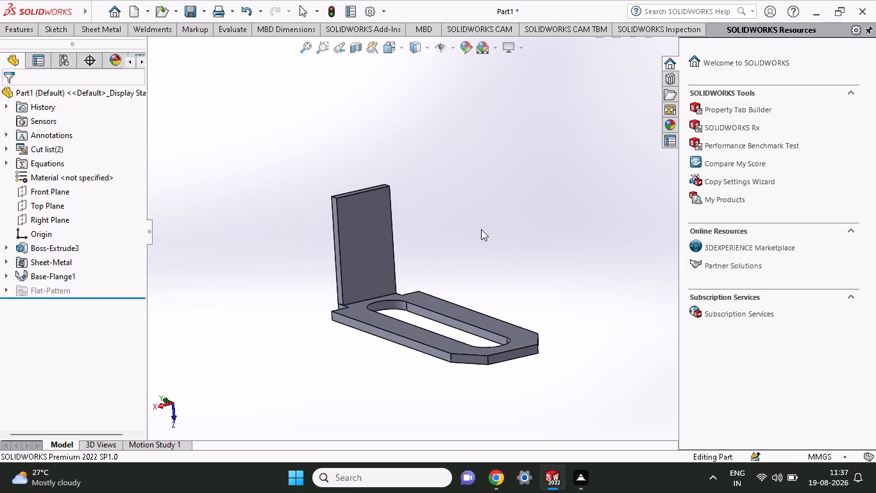
{"action": "left_click", "coordinate": [353, 239], "text": "ctrl"}
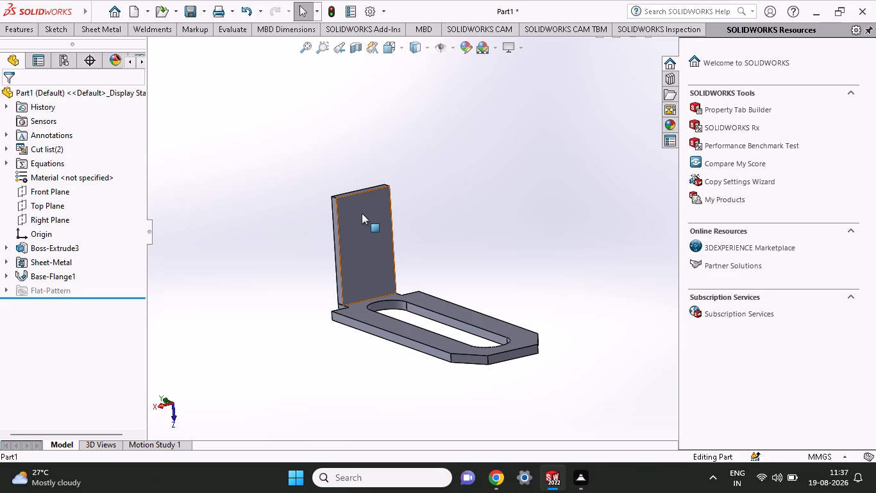
{"action": "left_click", "coordinate": [412, 202], "text": "ctrl"}
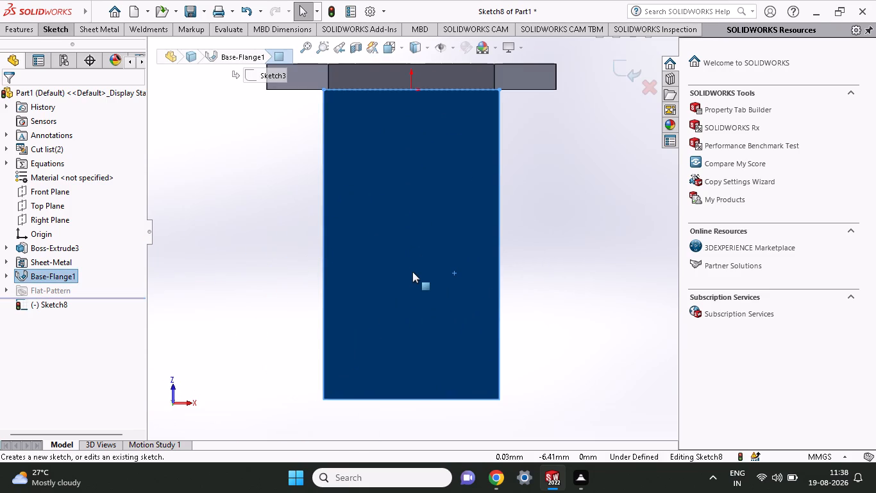
{"action": "left_click", "coordinate": [50, 26], "text": "ctrl"}
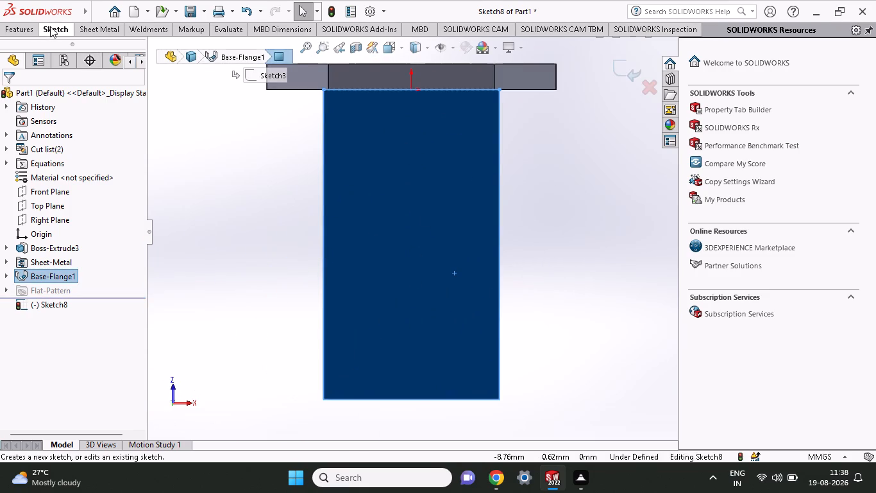
{"action": "left_click", "coordinate": [96, 65], "text": "ctrl"}
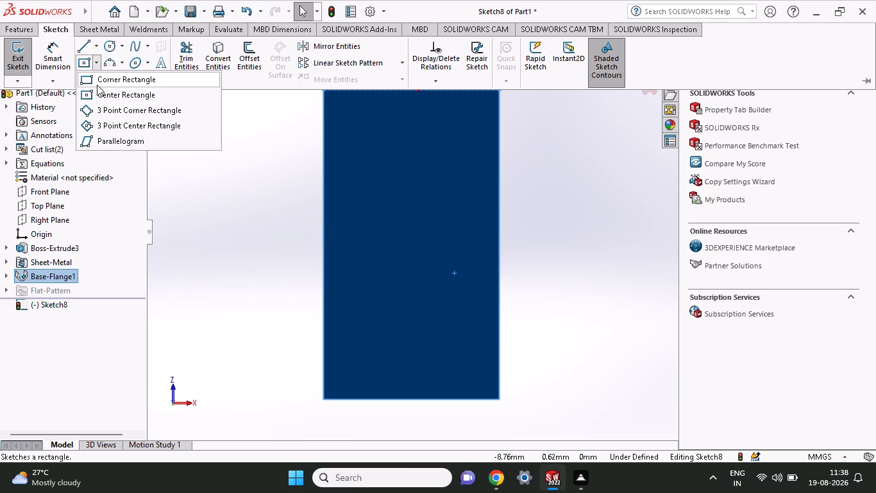
{"action": "left_click", "coordinate": [97, 84], "text": "ctrl"}
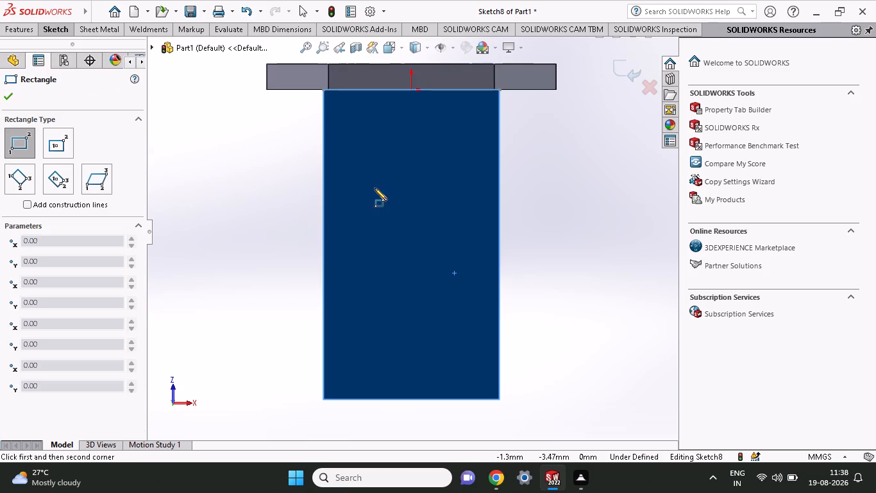
{"action": "left_click", "coordinate": [325, 187], "text": "ctrl"}
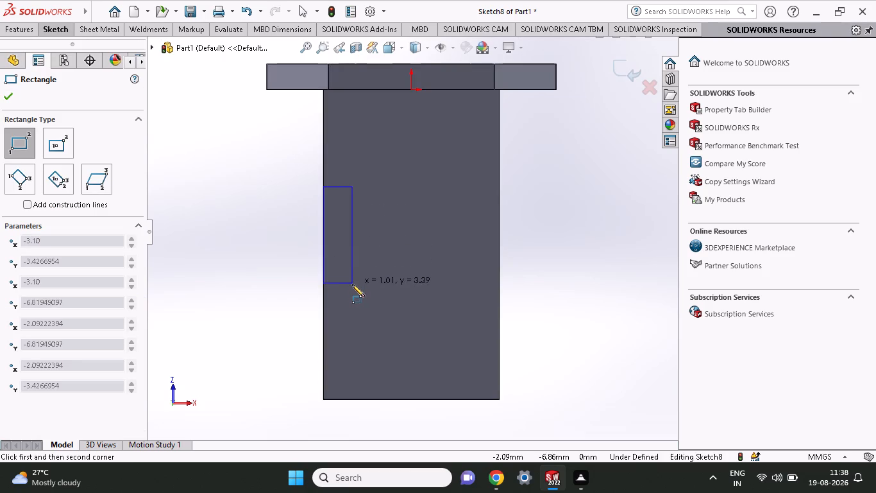
{"action": "left_click", "coordinate": [354, 293], "text": "ctrl"}
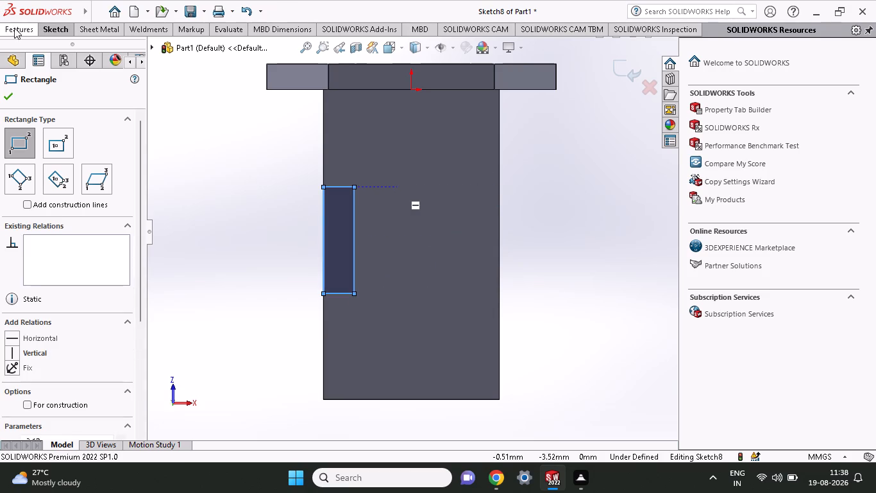
Dimension the rectangle's long side to 3.90 mm.
{"action": "left_click", "coordinate": [50, 24], "text": "ctrl"}
{"action": "left_click", "coordinate": [49, 57], "text": "ctrl"}
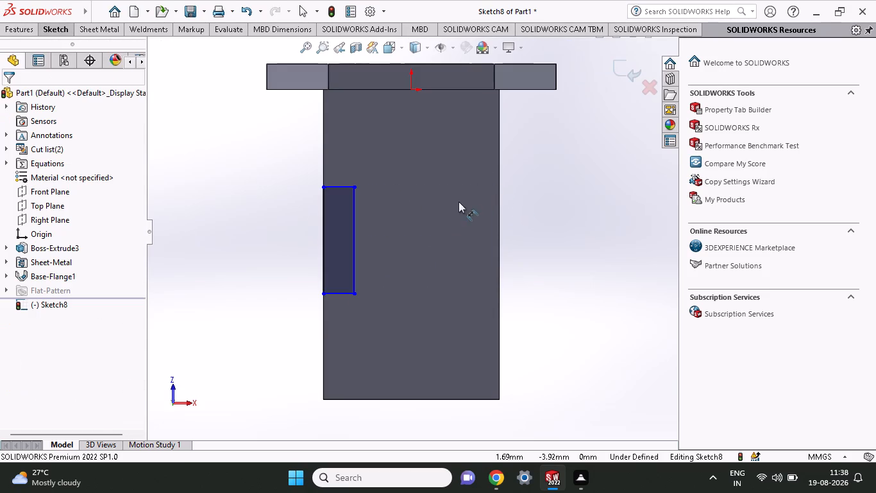
{"action": "left_click", "coordinate": [354, 245], "text": "ctrl"}
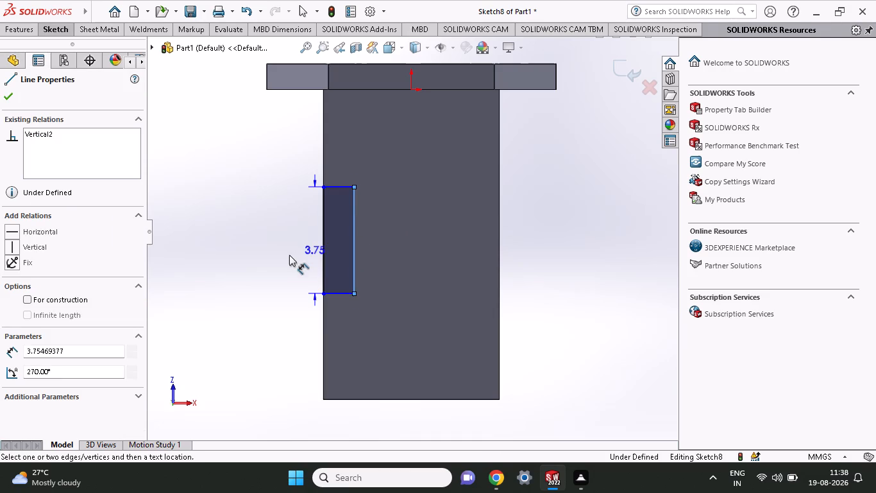
{"action": "type", "text": "3."}
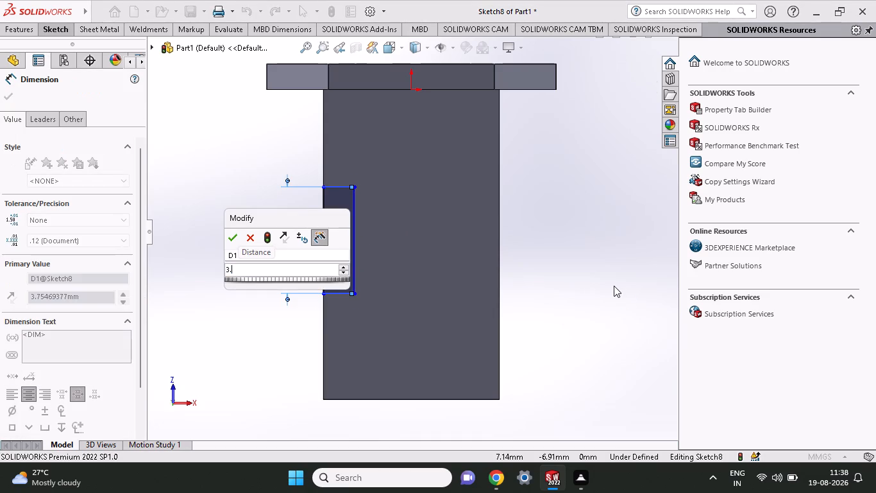
{"action": "key", "text": "9"}
{"action": "key", "text": "0"}
{"action": "key", "text": "Return"}
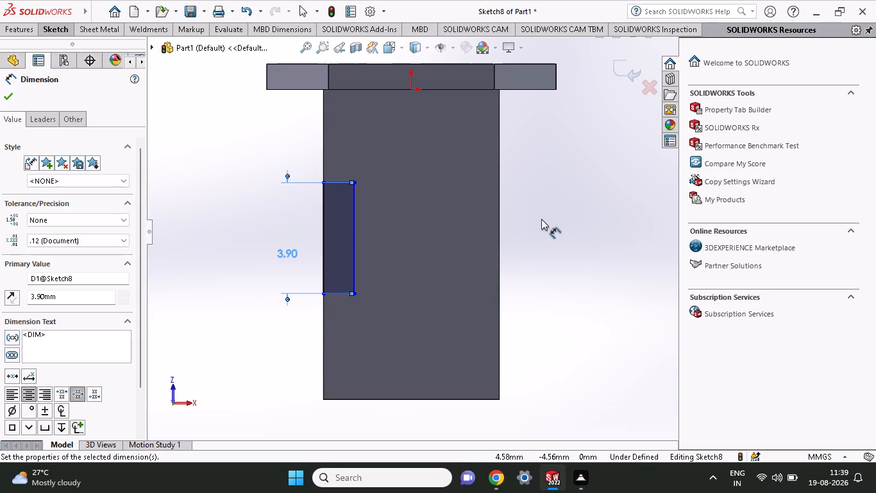
Dimension the vertical distance from the rectangle's lower corner to the flange's free-end corner as 10.92/2-3.90, giving 1.56 mm.
{"action": "left_click", "coordinate": [324, 400], "text": "ctrl"}
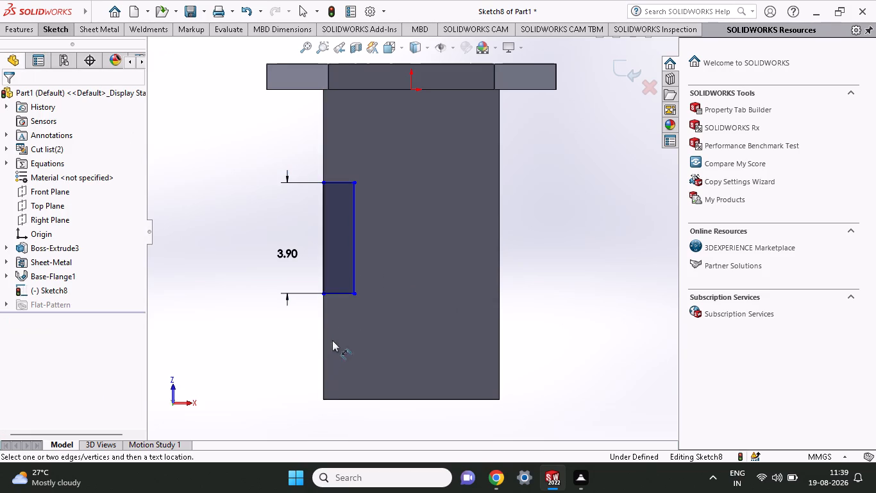
{"action": "left_click", "coordinate": [353, 291], "text": "ctrl"}
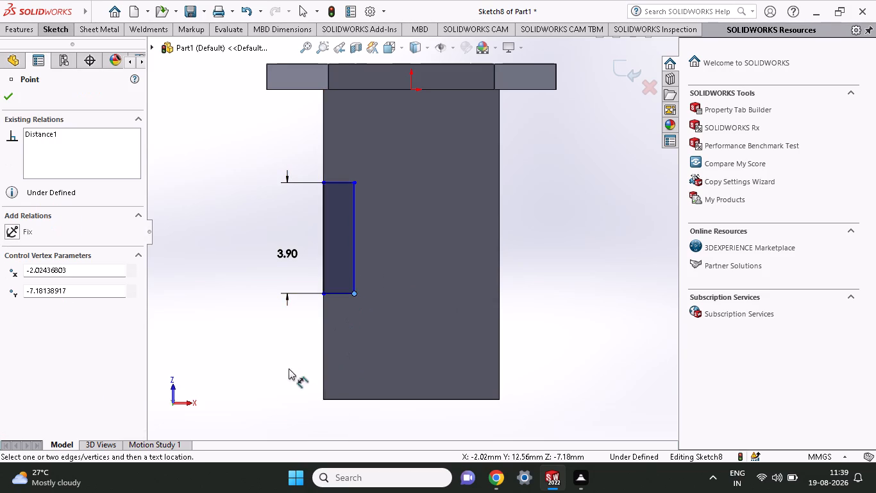
{"action": "left_click", "coordinate": [323, 400], "text": "ctrl"}
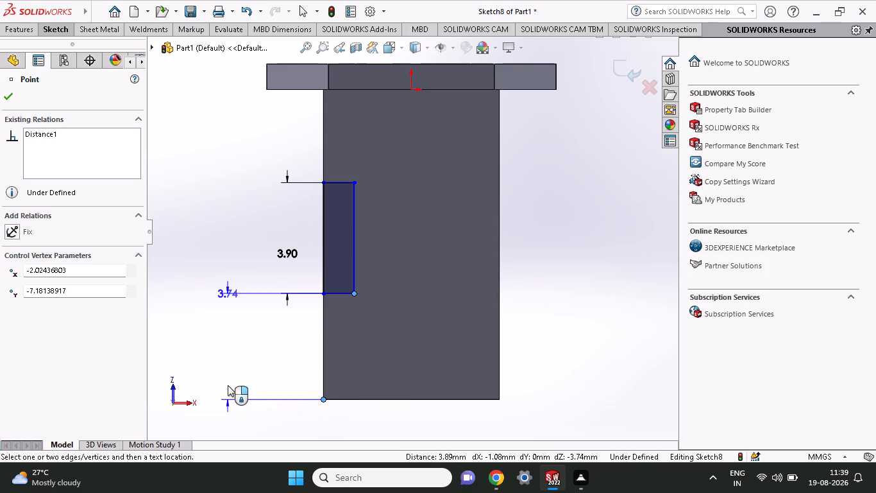
{"action": "left_click", "coordinate": [228, 385], "text": "ctrl"}
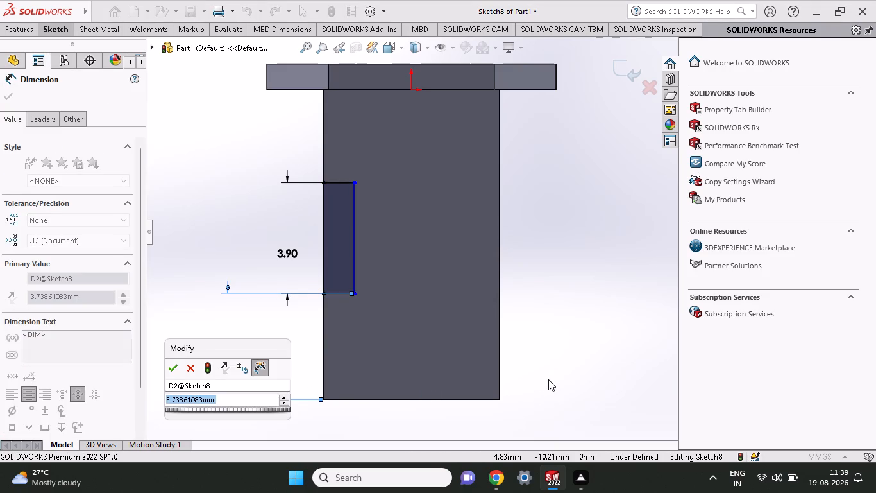
{"action": "type", "text": "10."}
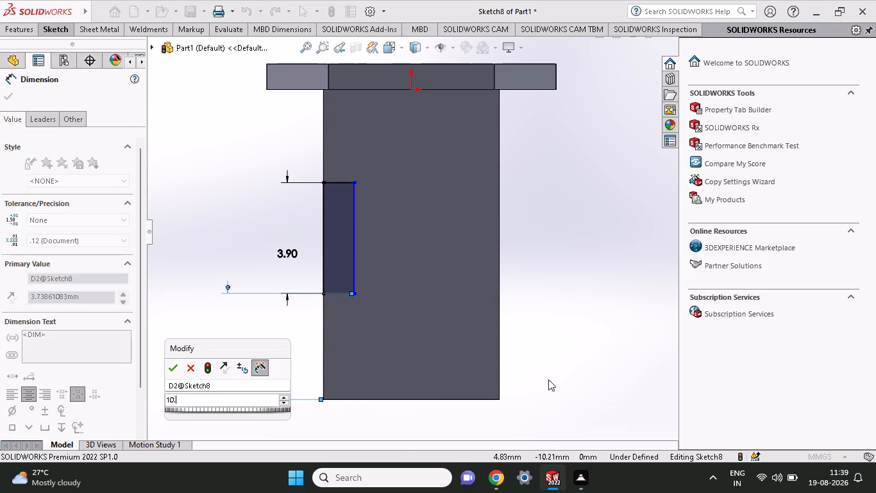
{"action": "type", "text": "92/2"}
{"action": "key", "text": "plus"}
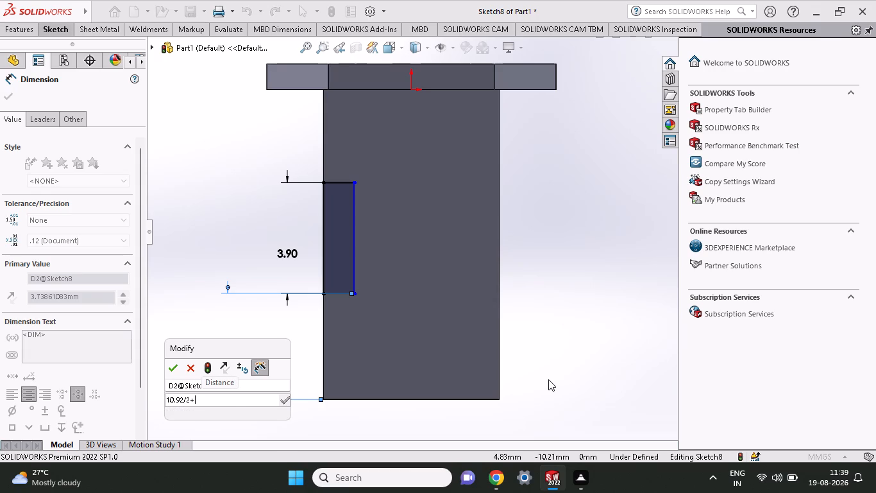
{"action": "key", "text": "BackSpace"}
{"action": "key", "text": "minus"}
{"action": "type", "text": "3.90"}
{"action": "key", "text": "Return"}
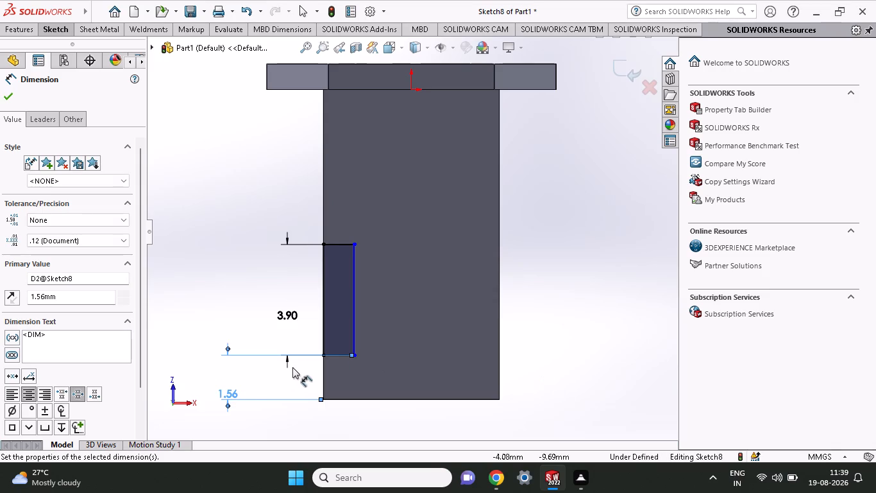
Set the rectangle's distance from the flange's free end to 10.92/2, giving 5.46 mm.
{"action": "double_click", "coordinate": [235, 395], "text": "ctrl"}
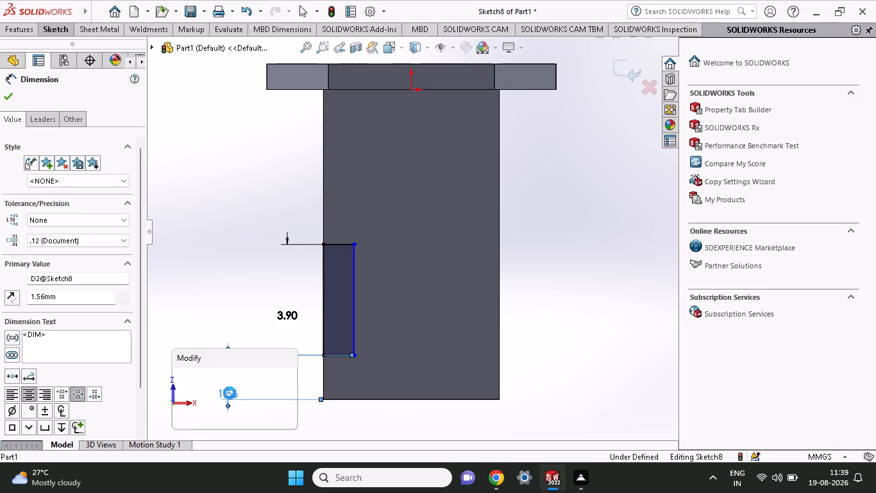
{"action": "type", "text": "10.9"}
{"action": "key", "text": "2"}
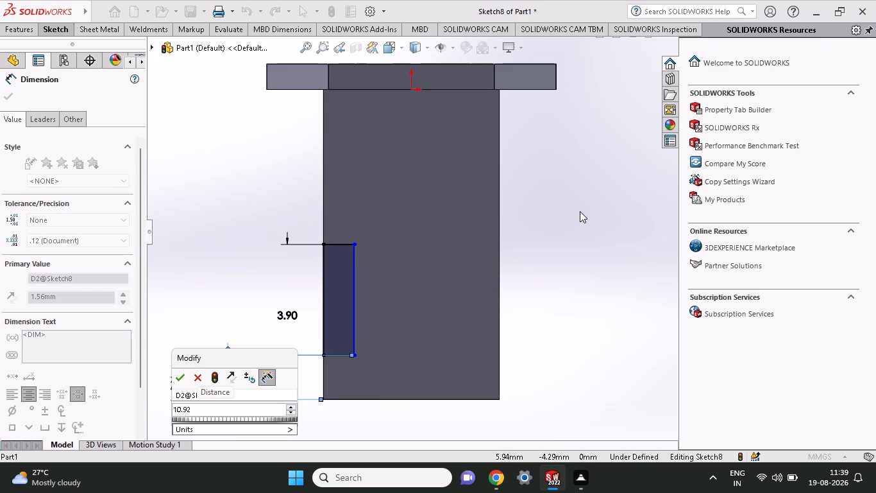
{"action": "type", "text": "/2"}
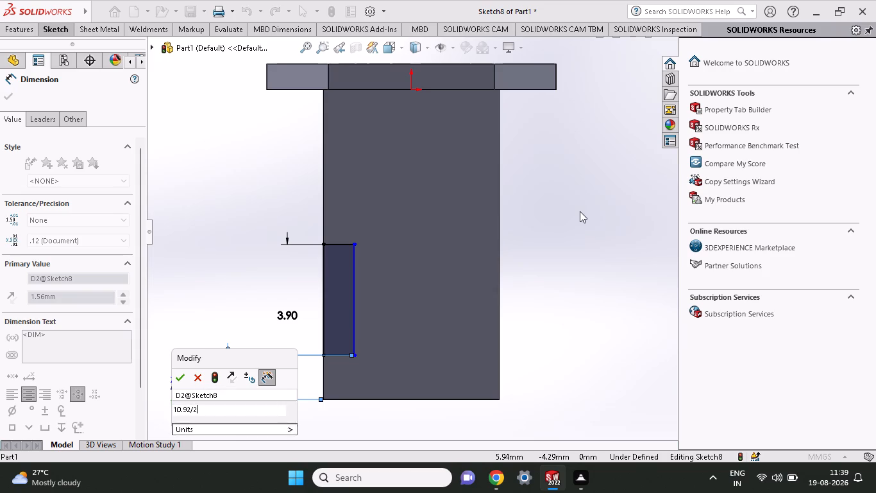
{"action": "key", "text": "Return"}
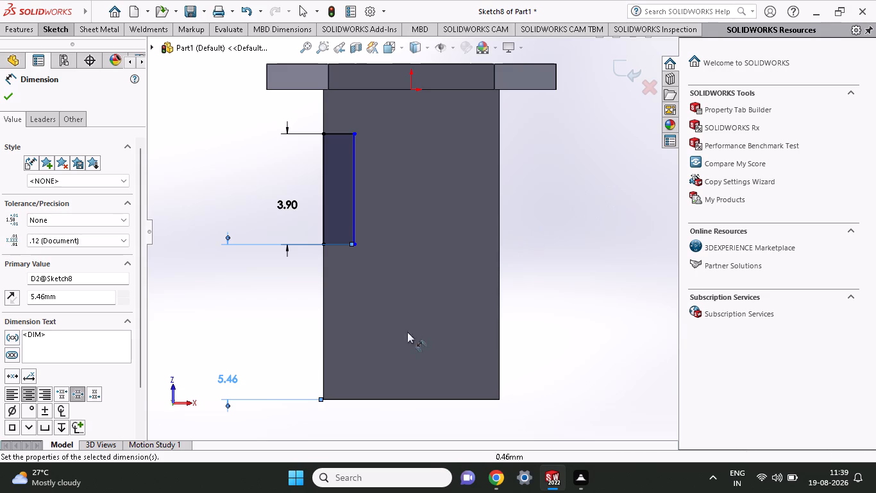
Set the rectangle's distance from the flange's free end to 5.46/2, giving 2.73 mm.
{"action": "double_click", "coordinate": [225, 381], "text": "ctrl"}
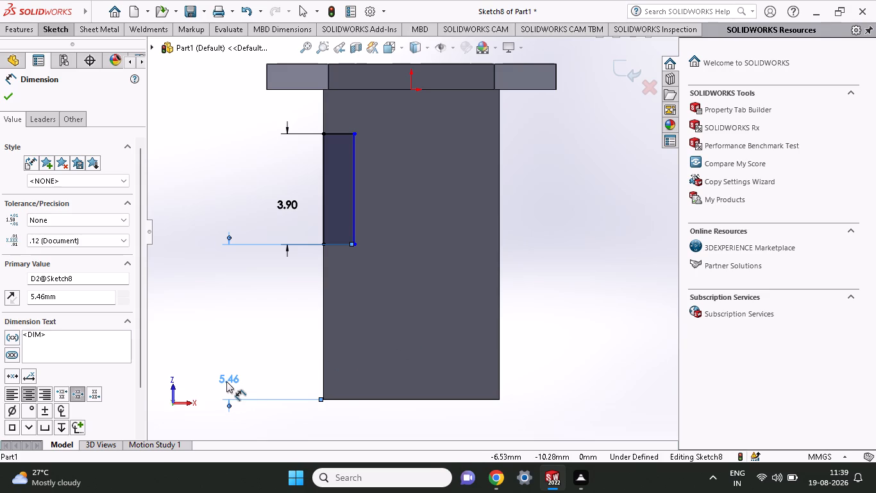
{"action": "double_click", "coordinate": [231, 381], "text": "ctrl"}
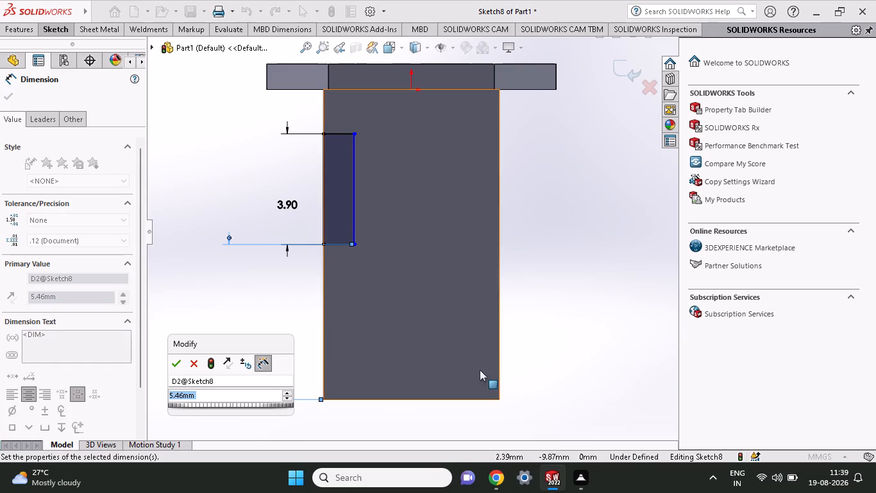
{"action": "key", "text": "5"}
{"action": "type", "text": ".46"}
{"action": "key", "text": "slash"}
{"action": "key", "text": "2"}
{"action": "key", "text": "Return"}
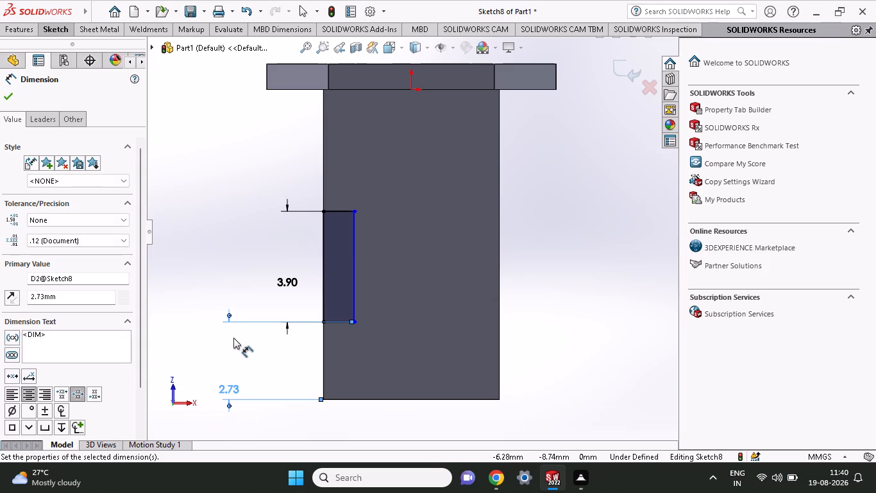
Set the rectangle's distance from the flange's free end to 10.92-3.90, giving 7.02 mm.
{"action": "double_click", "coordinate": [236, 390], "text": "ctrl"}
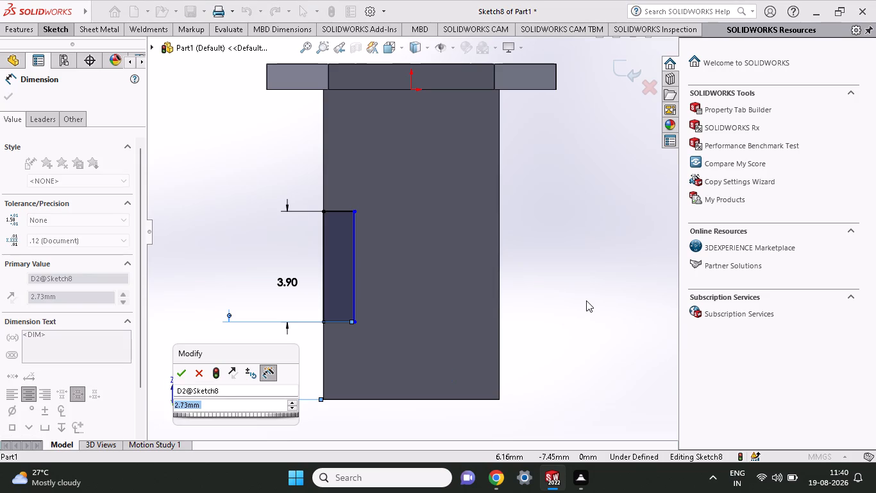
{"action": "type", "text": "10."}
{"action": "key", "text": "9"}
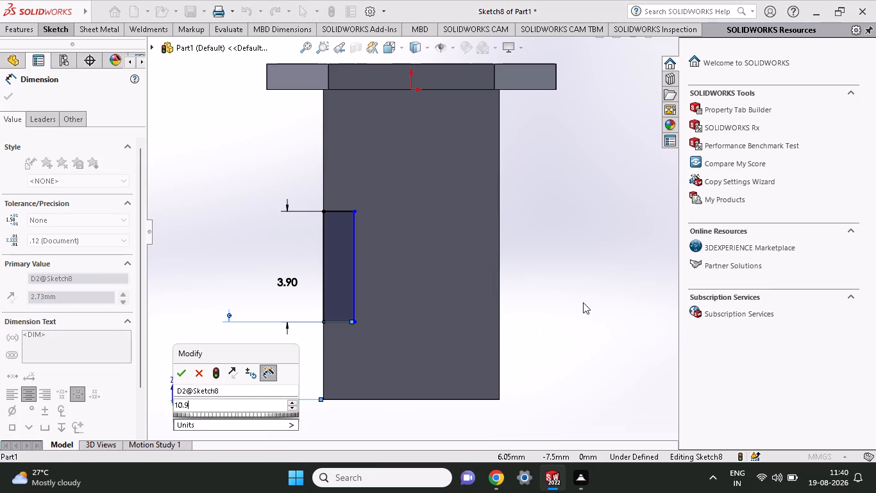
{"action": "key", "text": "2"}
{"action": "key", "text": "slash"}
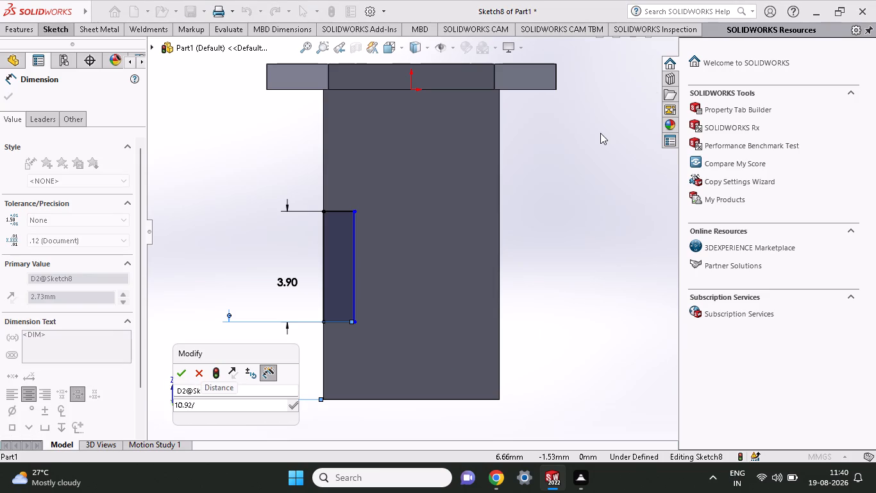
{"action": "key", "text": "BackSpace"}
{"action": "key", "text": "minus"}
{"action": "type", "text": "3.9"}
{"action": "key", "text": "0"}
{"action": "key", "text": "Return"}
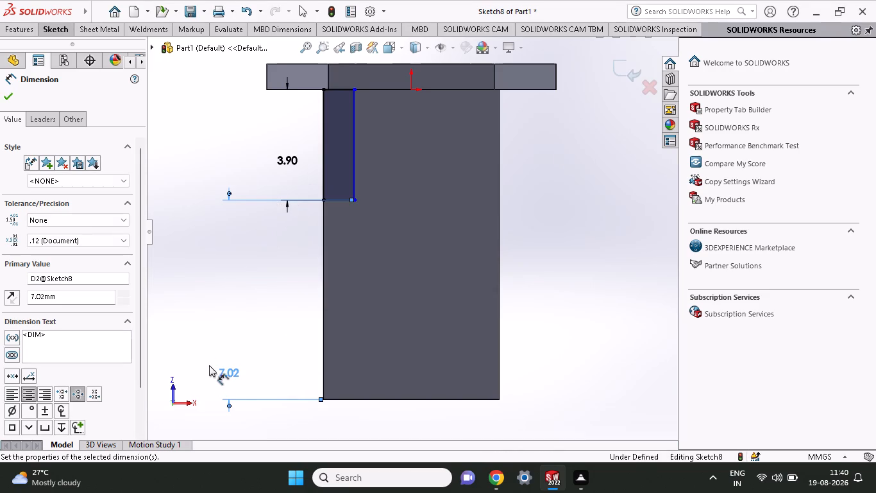
Set the rectangle's distance from the flange's free end to 7.02/2, giving 3.51 mm, and finish dimensioning.
{"action": "double_click", "coordinate": [230, 370], "text": "ctrl"}
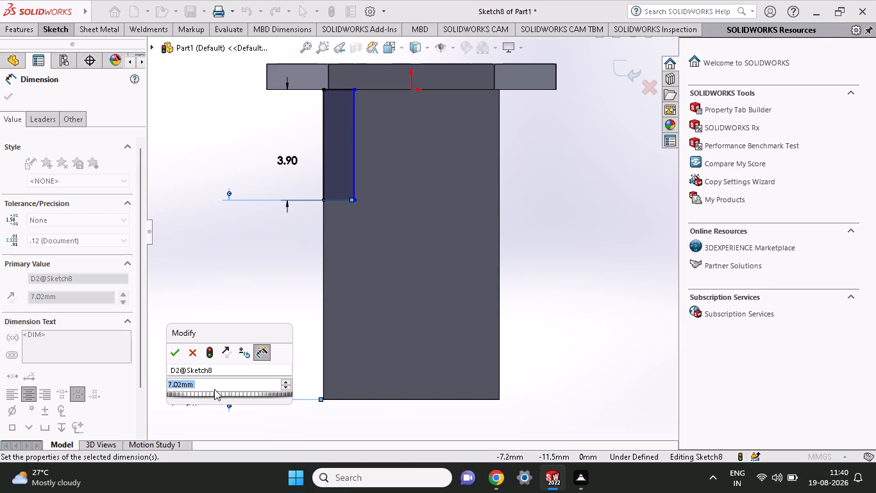
{"action": "left_click", "coordinate": [209, 380], "text": "ctrl"}
{"action": "left_click", "coordinate": [205, 381], "text": "ctrl"}
{"action": "key", "text": "BackSpace"}
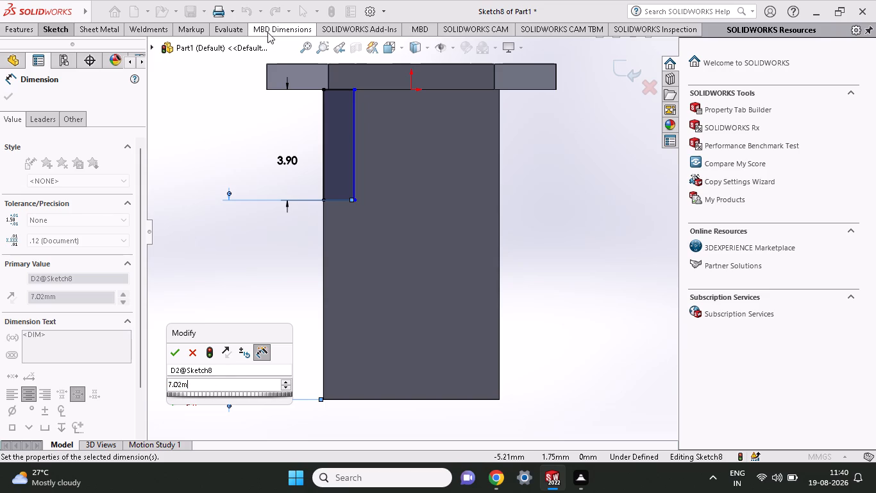
{"action": "key", "text": "BackSpace"}
{"action": "type", "text": "/2"}
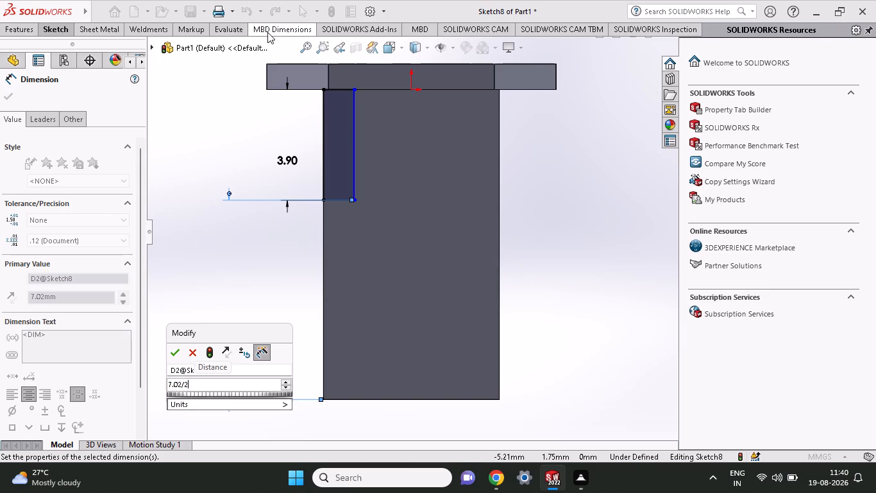
{"action": "key", "text": "Return"}
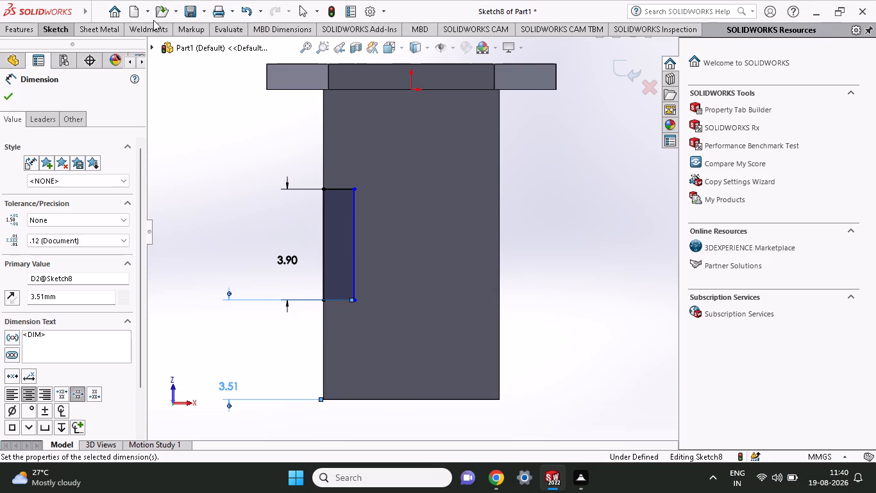
{"action": "left_click", "coordinate": [10, 99], "text": "ctrl"}
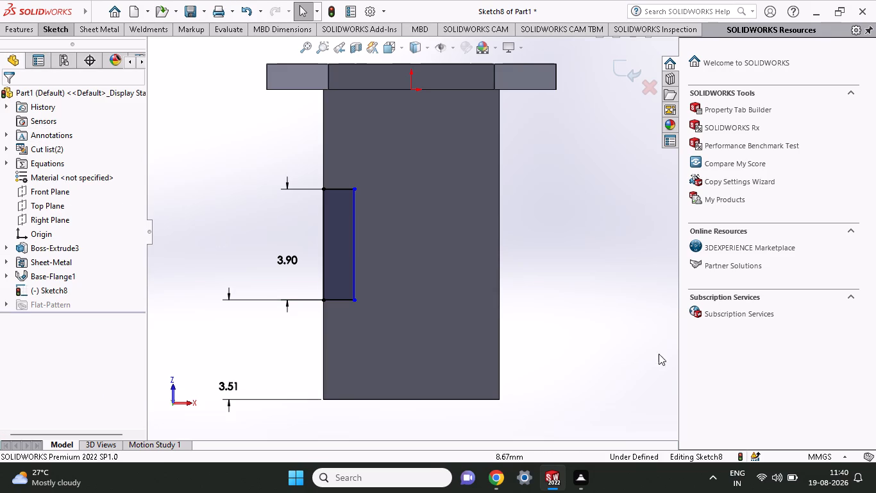
Dimension the rectangle's short side between its two lower corners as 6.20-5.85, giving 0.35 mm.
{"action": "left_click", "coordinate": [51, 30], "text": "ctrl"}
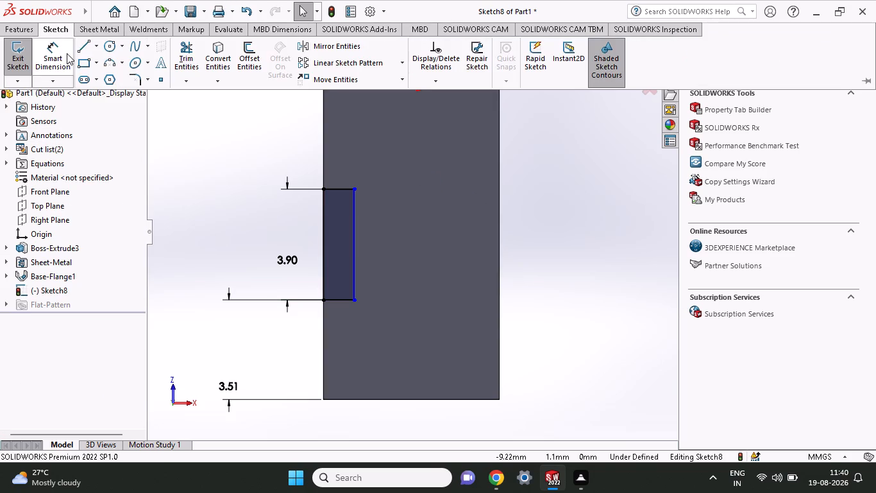
{"action": "left_click", "coordinate": [67, 53], "text": "ctrl"}
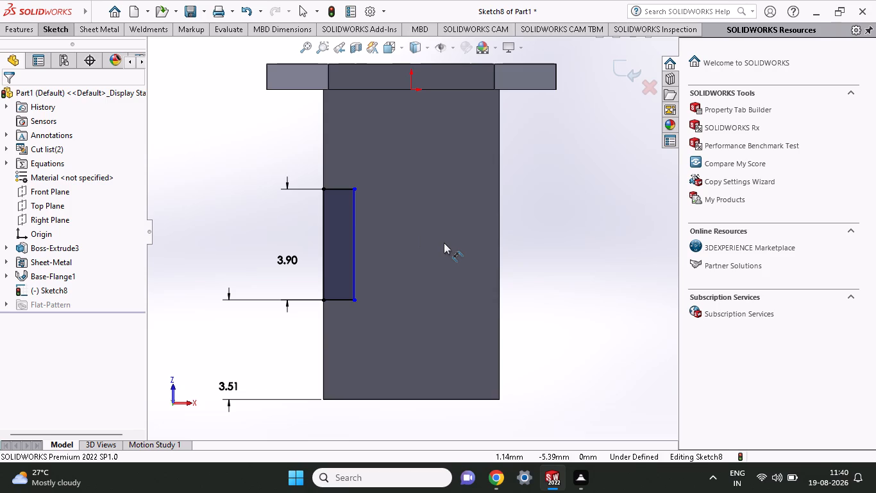
{"action": "left_click", "coordinate": [325, 300], "text": "ctrl"}
{"action": "left_click", "coordinate": [357, 298], "text": "ctrl"}
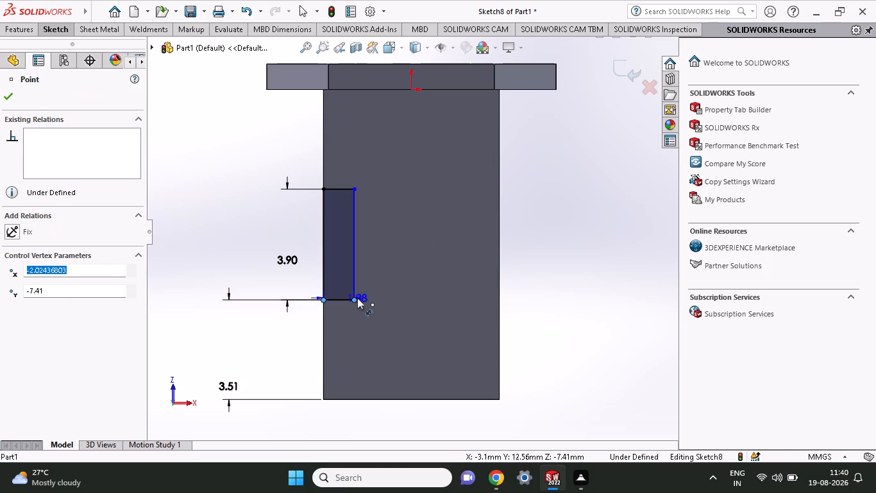
{"action": "left_click", "coordinate": [291, 350], "text": "ctrl"}
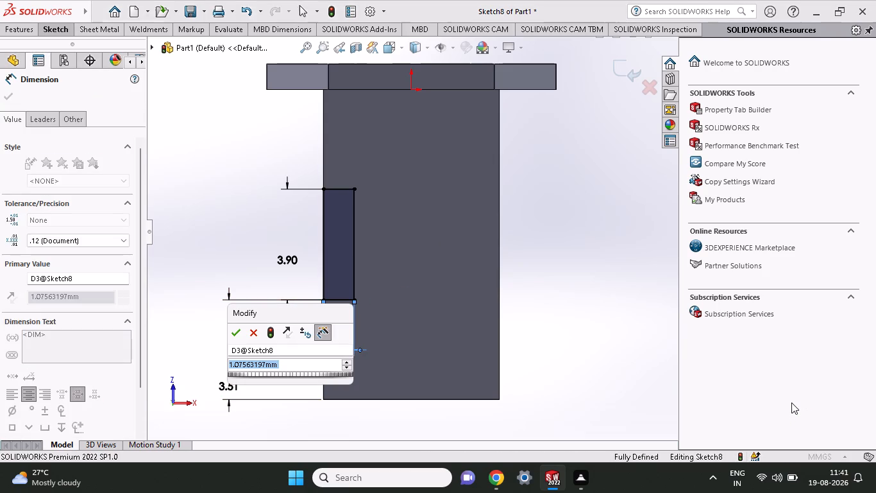
{"action": "type", "text": "6.20"}
{"action": "key", "text": "minus"}
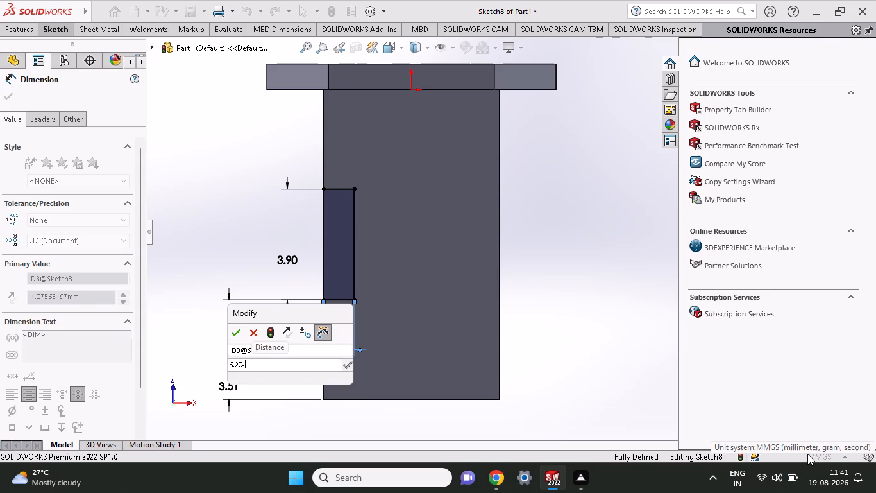
{"action": "key", "text": "5"}
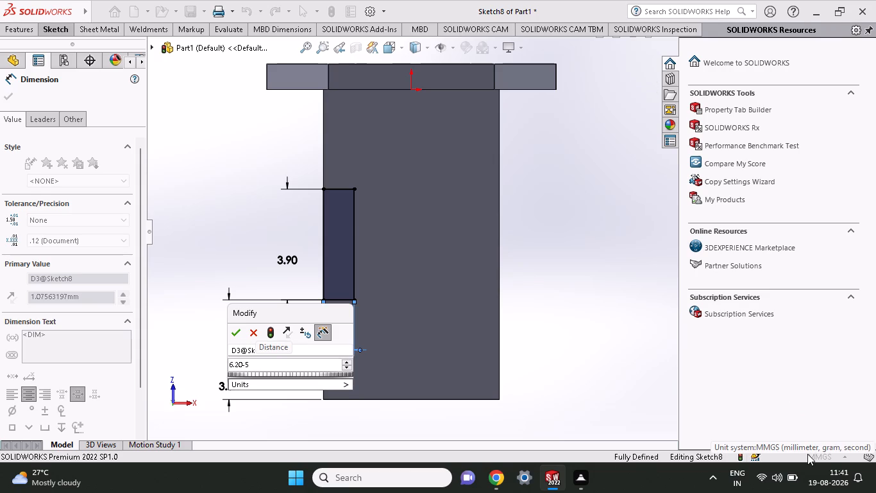
{"action": "key", "text": "period"}
{"action": "key", "text": "5"}
{"action": "key", "text": "BackSpace"}
{"action": "type", "text": "85"}
{"action": "key", "text": "Return"}
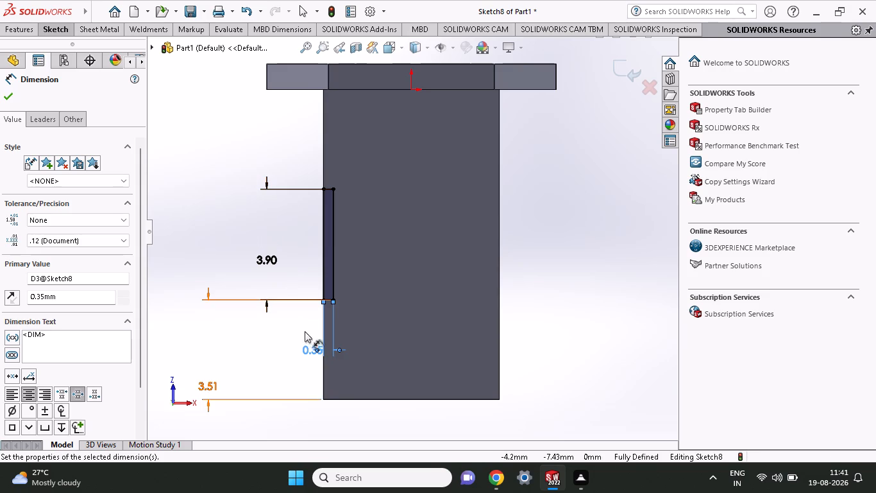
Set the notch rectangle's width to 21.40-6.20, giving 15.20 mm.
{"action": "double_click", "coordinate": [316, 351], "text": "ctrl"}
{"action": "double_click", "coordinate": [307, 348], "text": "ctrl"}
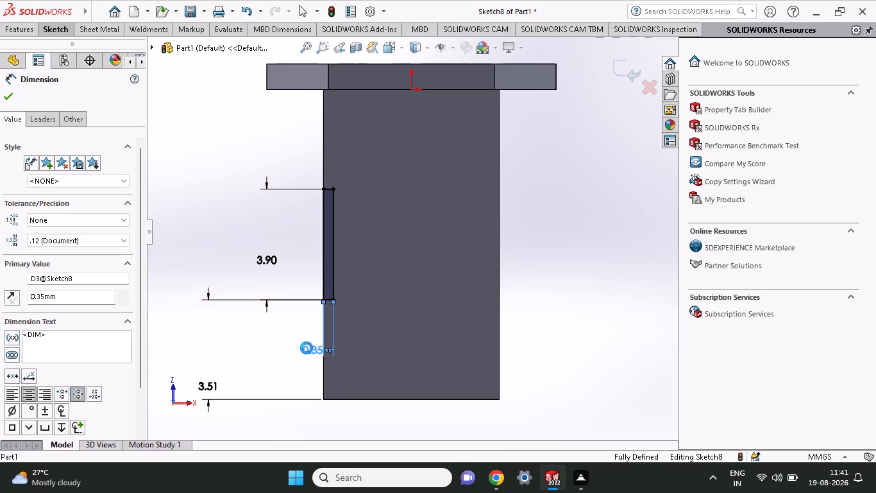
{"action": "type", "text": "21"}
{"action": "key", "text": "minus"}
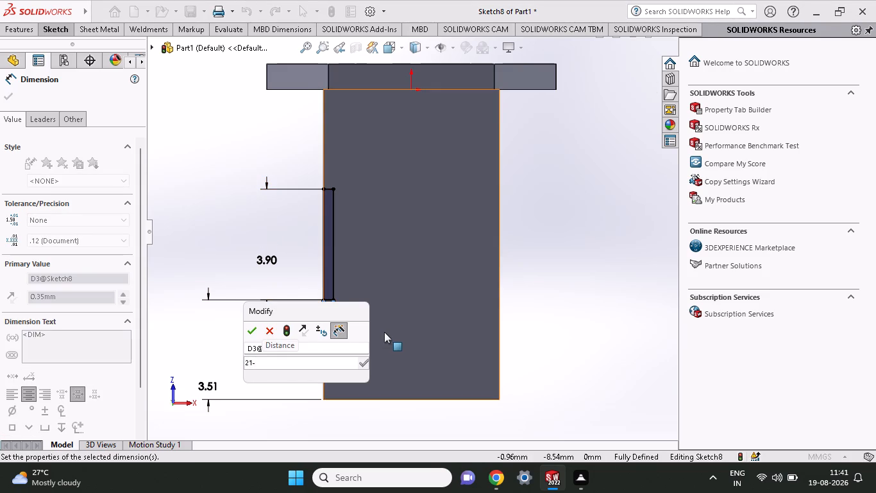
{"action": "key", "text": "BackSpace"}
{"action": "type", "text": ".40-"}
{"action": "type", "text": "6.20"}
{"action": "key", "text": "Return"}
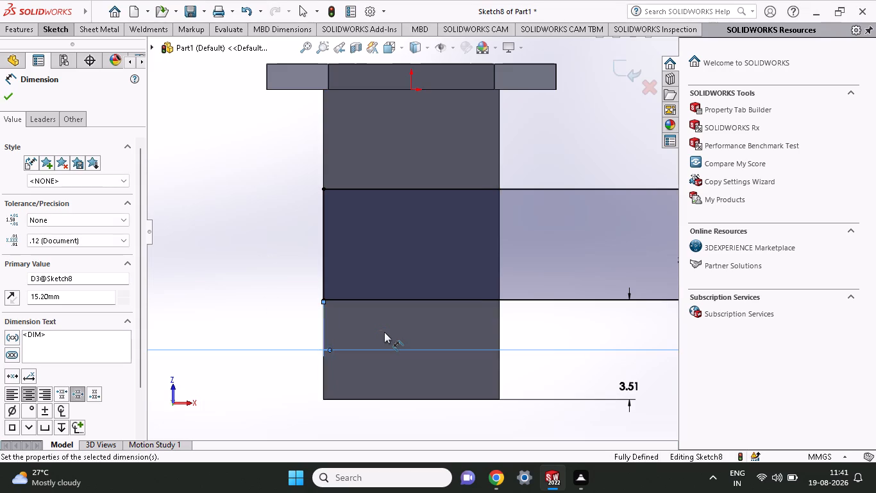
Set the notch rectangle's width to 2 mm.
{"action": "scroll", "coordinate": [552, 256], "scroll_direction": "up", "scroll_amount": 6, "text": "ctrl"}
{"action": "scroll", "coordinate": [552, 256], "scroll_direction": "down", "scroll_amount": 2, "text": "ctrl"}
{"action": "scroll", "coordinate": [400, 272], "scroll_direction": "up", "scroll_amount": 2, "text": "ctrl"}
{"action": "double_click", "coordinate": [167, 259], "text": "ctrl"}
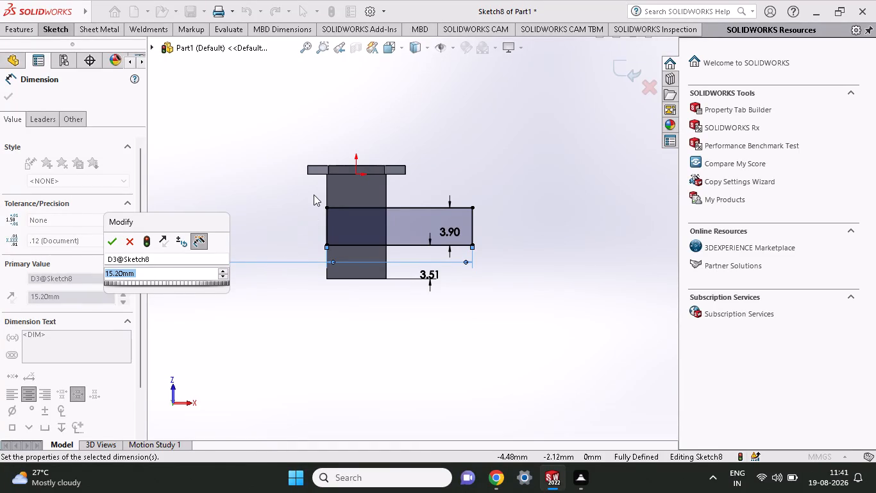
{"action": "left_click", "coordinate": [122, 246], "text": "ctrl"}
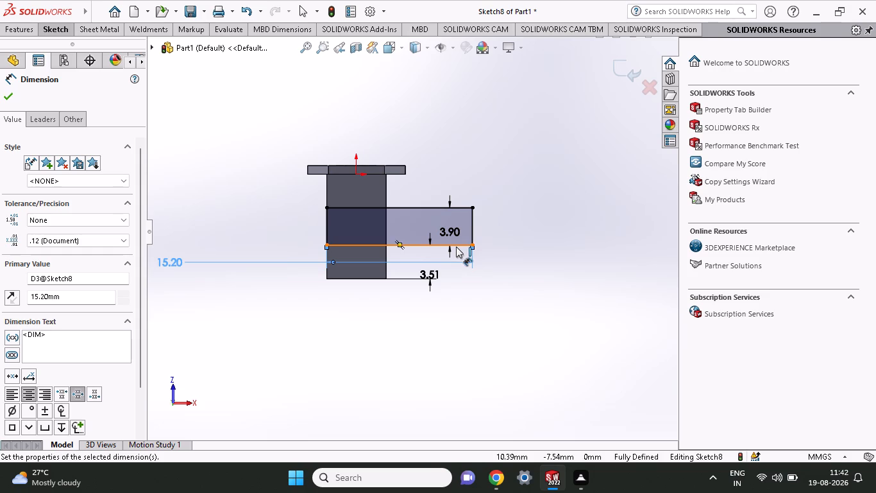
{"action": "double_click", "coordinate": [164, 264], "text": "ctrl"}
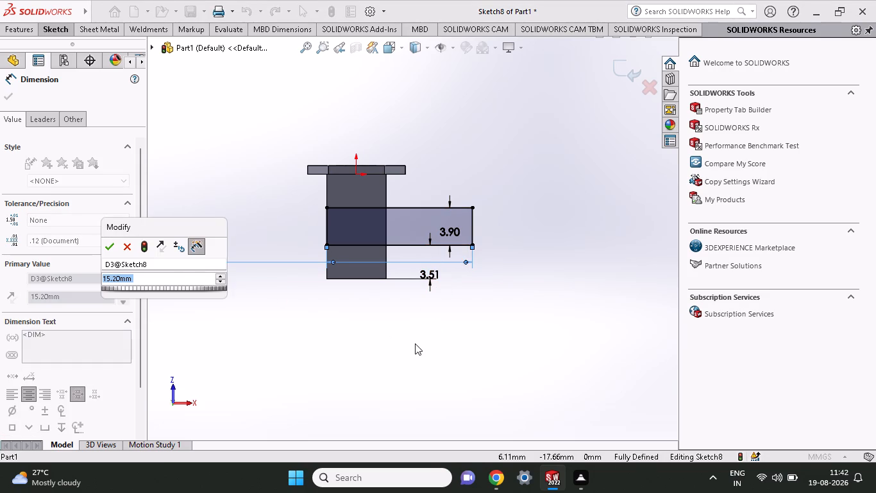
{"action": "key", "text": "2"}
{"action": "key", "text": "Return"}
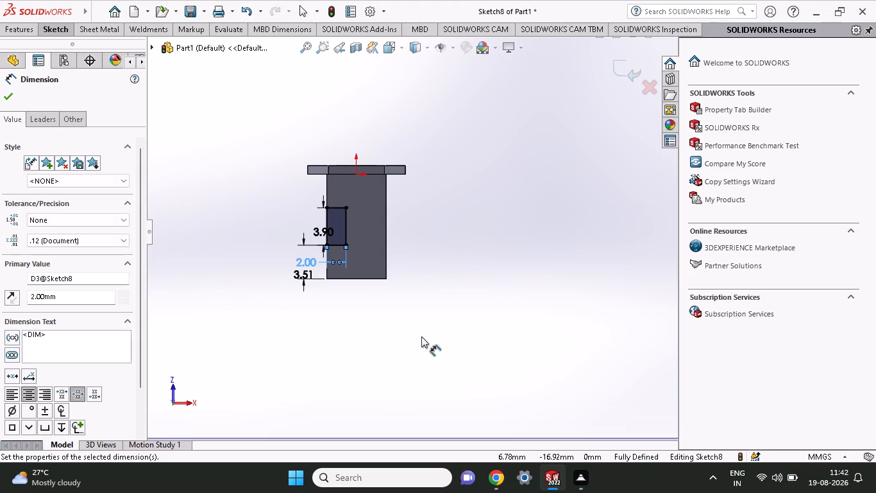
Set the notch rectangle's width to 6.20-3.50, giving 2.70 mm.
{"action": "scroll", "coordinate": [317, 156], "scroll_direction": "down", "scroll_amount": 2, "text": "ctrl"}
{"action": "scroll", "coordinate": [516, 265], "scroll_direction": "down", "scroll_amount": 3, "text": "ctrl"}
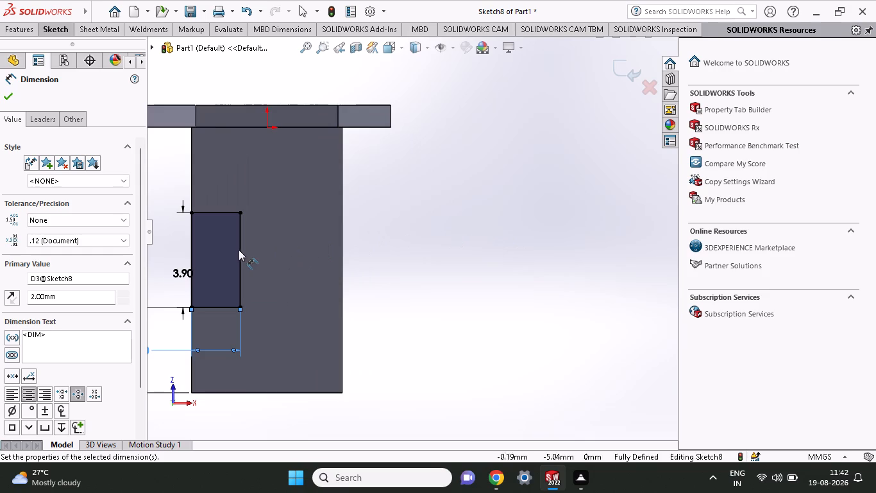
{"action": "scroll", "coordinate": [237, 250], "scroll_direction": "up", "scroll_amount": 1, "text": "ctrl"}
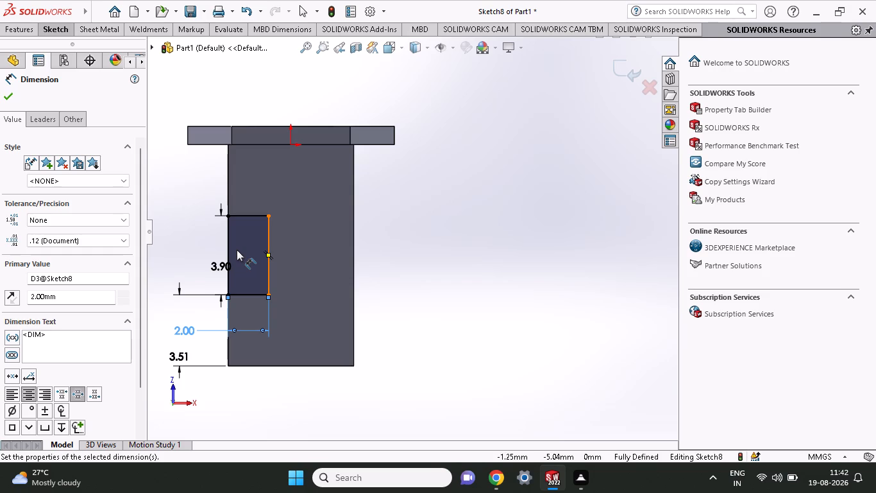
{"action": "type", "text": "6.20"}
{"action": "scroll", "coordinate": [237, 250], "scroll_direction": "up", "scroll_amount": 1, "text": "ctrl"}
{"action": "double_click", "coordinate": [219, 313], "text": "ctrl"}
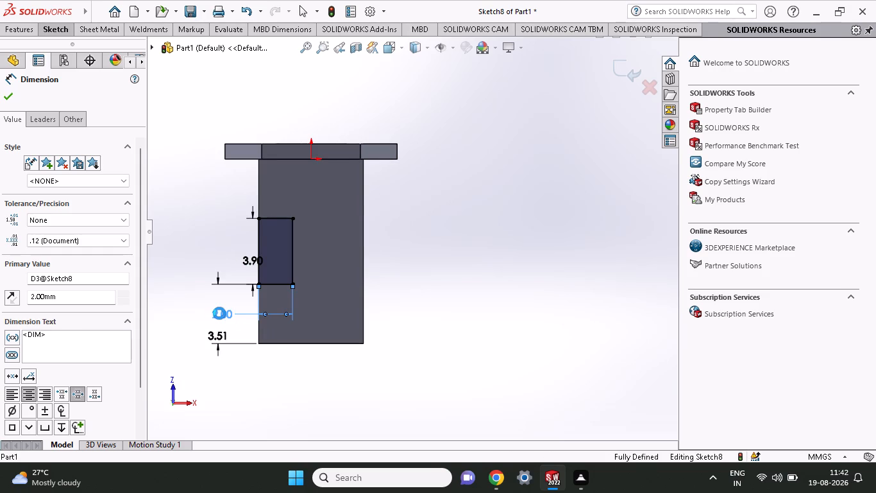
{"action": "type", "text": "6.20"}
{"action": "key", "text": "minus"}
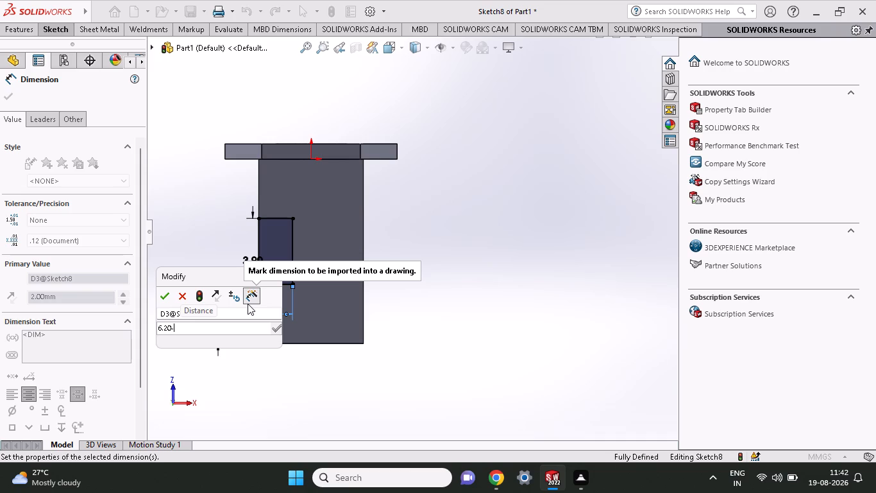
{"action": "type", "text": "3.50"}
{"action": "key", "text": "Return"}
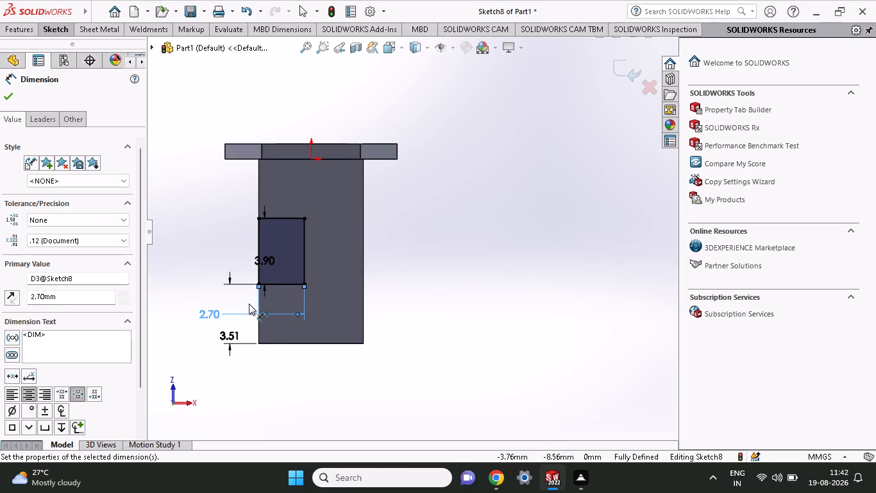
Set the notch rectangle's width to 2.70/2, giving 1.35 mm, and finish dimensioning.
{"action": "double_click", "coordinate": [215, 316], "text": "ctrl"}
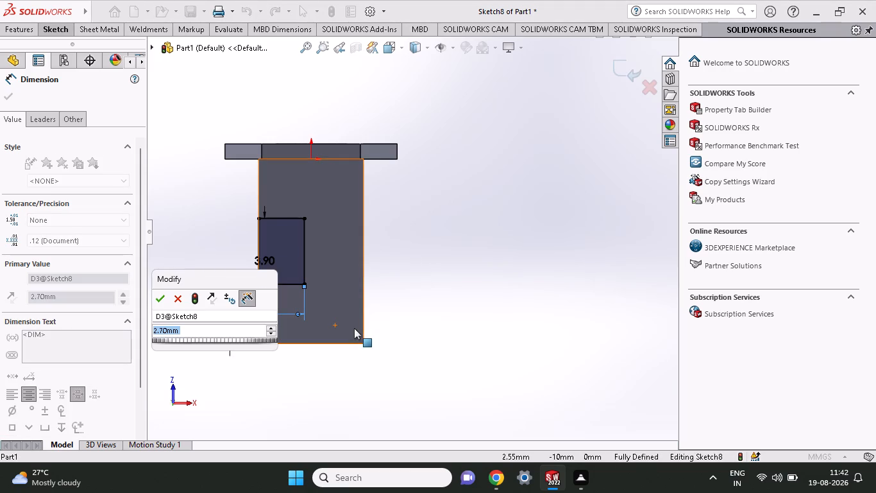
{"action": "type", "text": "2.70"}
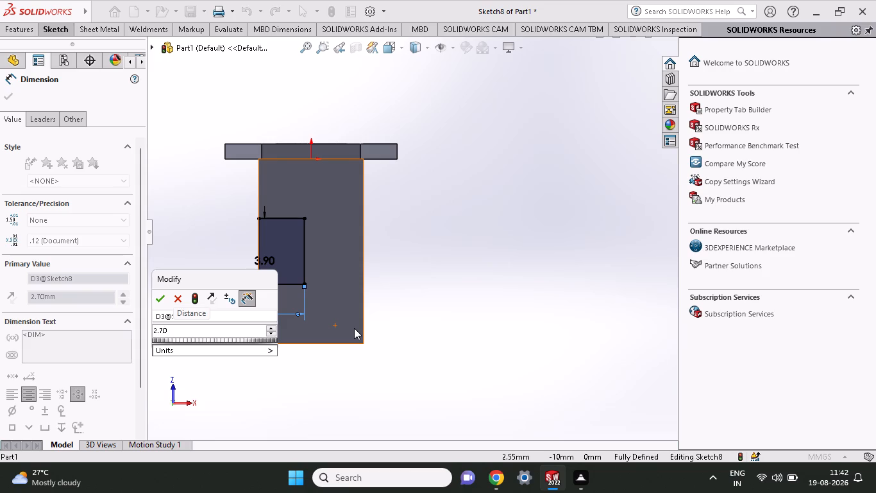
{"action": "type", "text": "/2"}
{"action": "key", "text": "Return"}
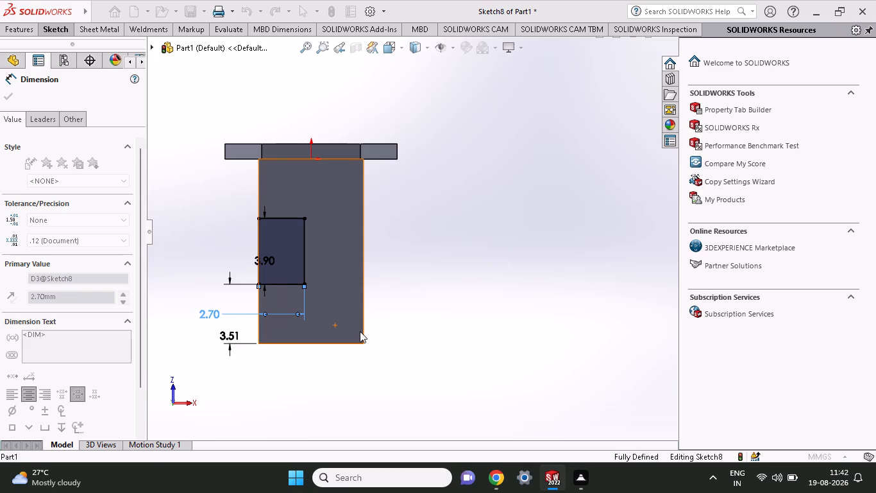
{"action": "scroll", "coordinate": [344, 324], "scroll_direction": "up", "scroll_amount": 1, "text": "ctrl"}
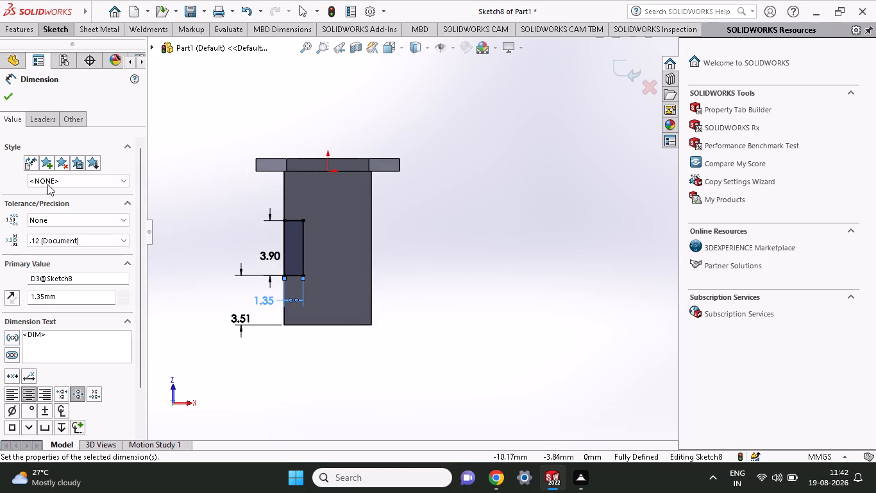
{"action": "left_click", "coordinate": [9, 96], "text": "ctrl"}
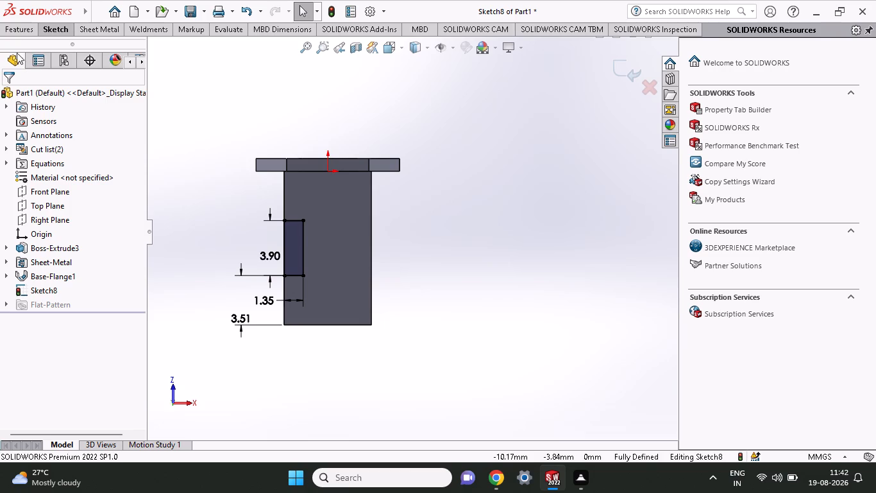
Sketch a short vertical centerline from the midpoint of the flange's free end edge toward the origin.
{"action": "left_click", "coordinate": [72, 27], "text": "ctrl"}
{"action": "left_click", "coordinate": [99, 43], "text": "ctrl"}
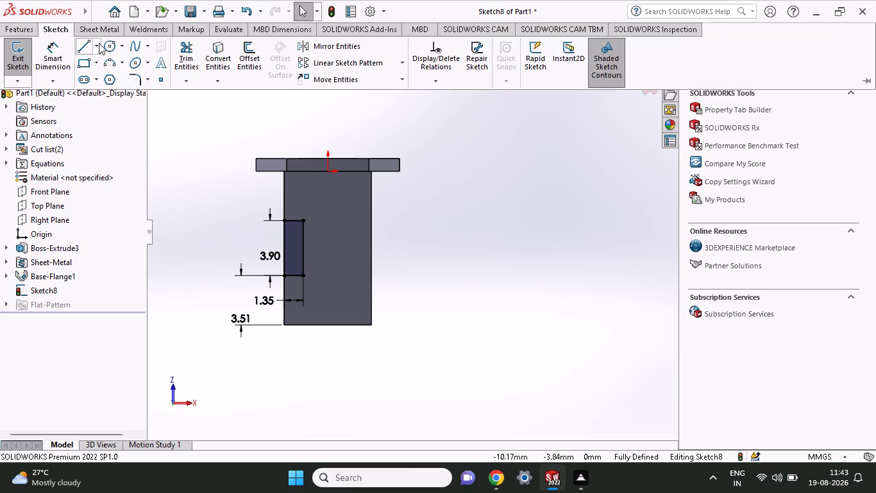
{"action": "left_click", "coordinate": [110, 79], "text": "ctrl"}
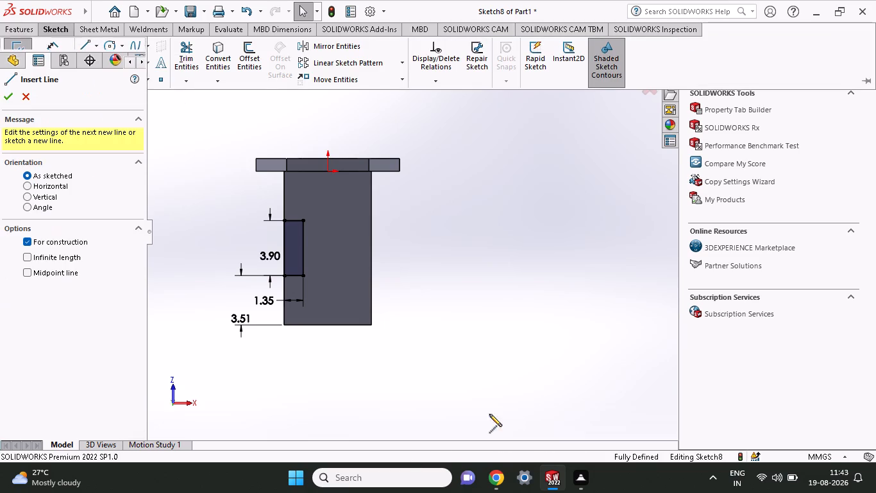
{"action": "left_click", "coordinate": [326, 325], "text": "ctrl"}
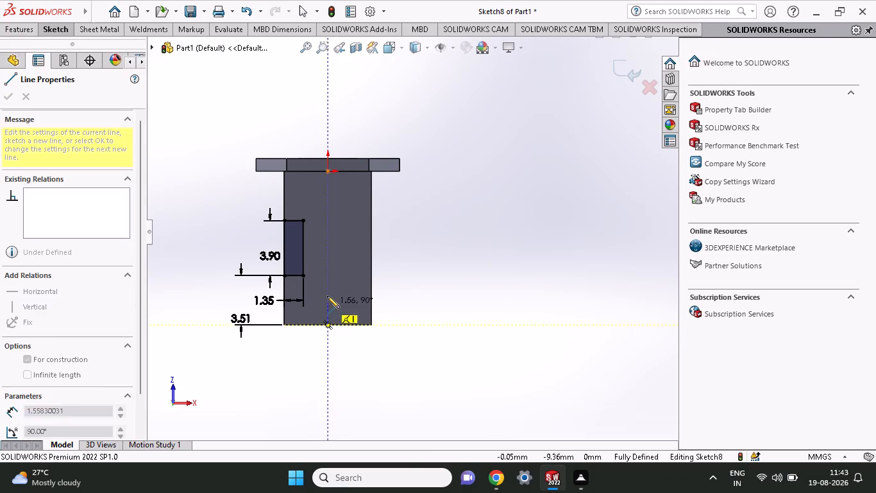
{"action": "left_click", "coordinate": [327, 293], "text": "ctrl"}
{"action": "right_click", "coordinate": [346, 355], "text": "ctrl"}
{"action": "left_click", "coordinate": [372, 357], "text": "ctrl"}
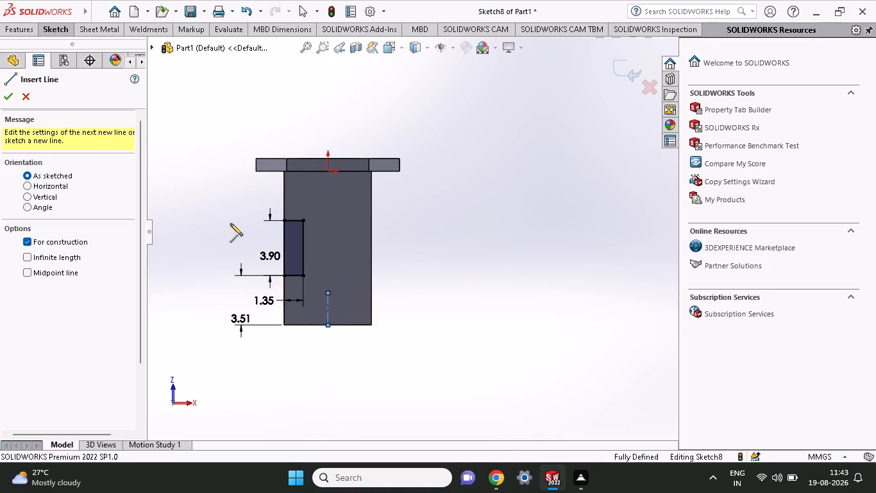
Mirror the four lines of the notch rectangle about the centerline to the flange's opposite side.
{"action": "left_click", "coordinate": [27, 35], "text": "ctrl"}
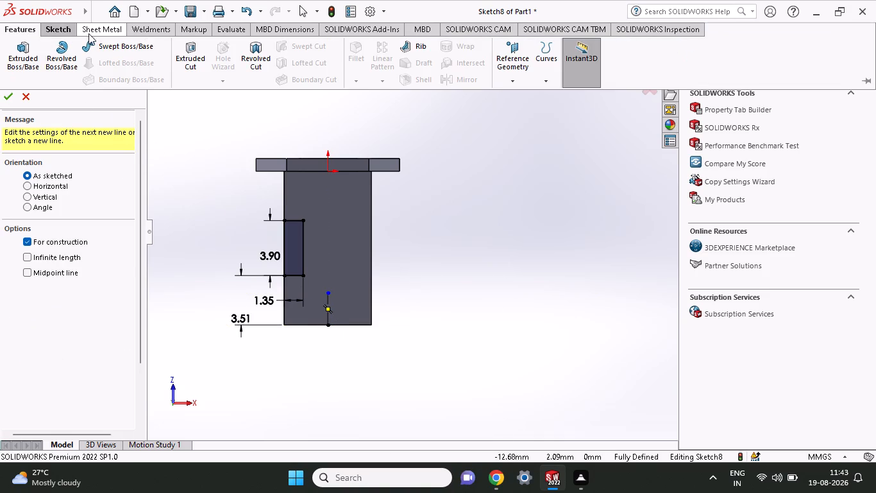
{"action": "left_click", "coordinate": [67, 32], "text": "ctrl"}
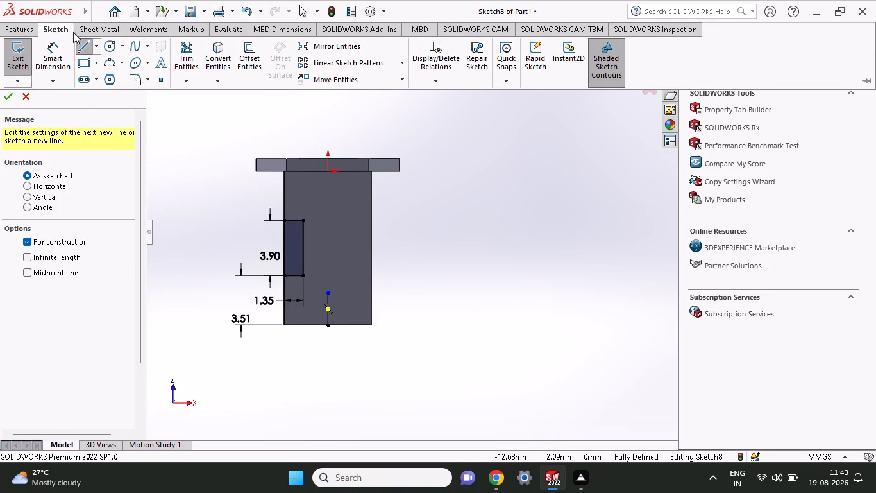
{"action": "left_click", "coordinate": [342, 49], "text": "ctrl"}
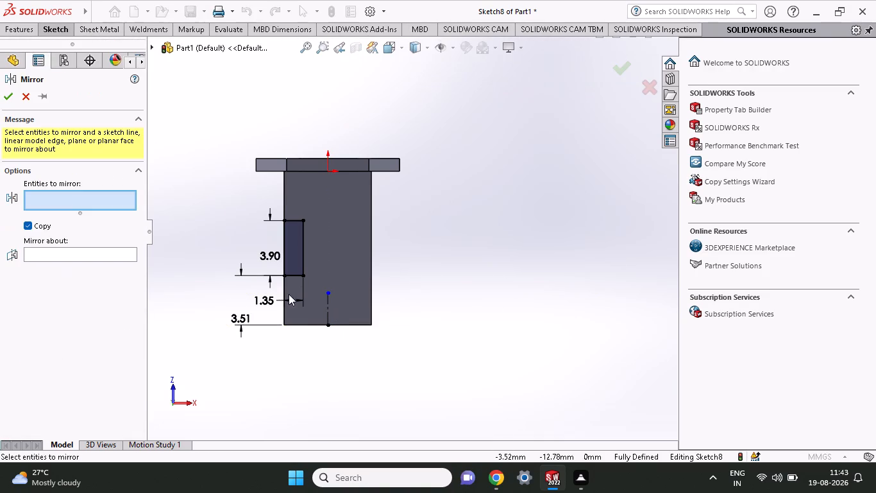
{"action": "left_click", "coordinate": [293, 257], "text": "ctrl"}
{"action": "left_click", "coordinate": [73, 288], "text": "ctrl"}
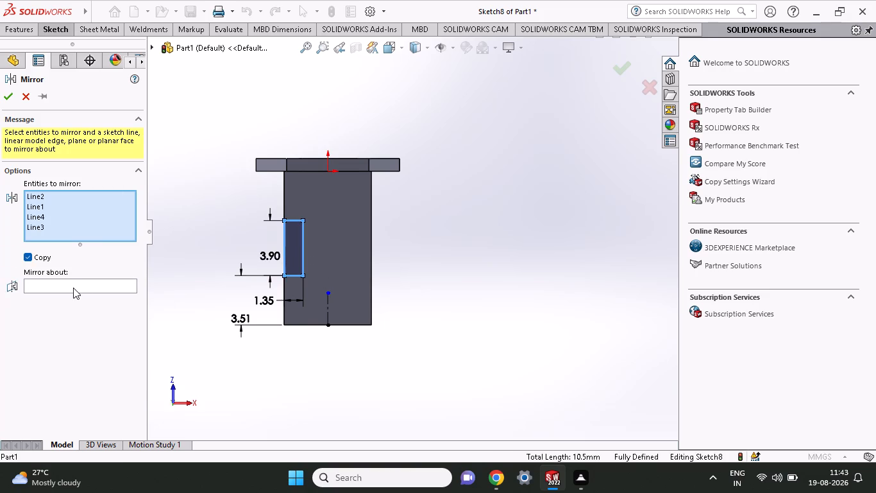
{"action": "left_click", "coordinate": [328, 311], "text": "ctrl"}
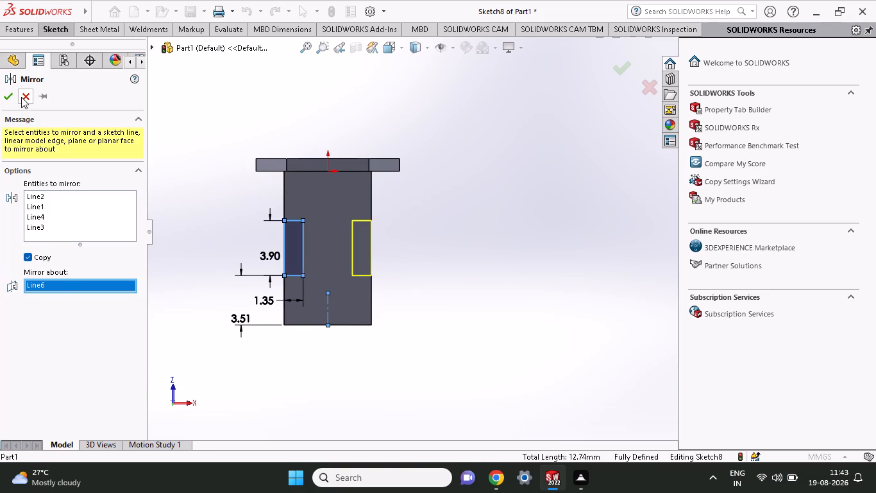
{"action": "left_click", "coordinate": [10, 99], "text": "ctrl"}
{"action": "middle_click", "coordinate": [261, 371], "text": "ctrl"}
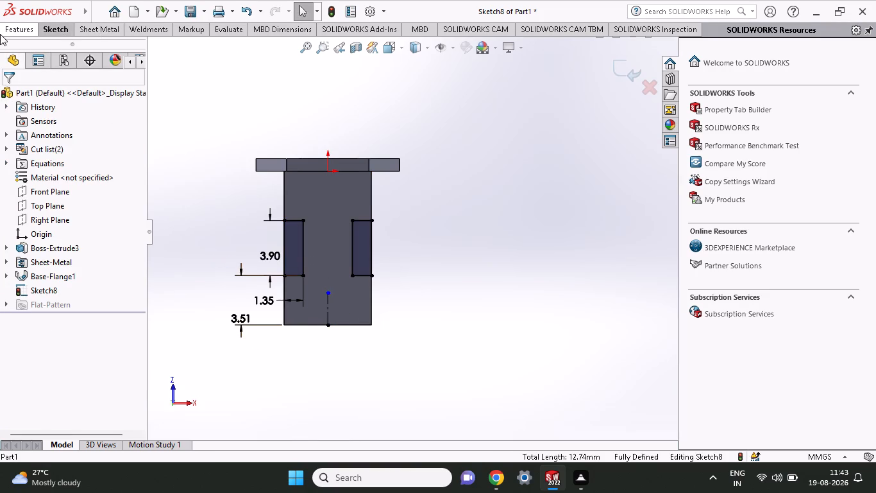
Cut both notch rectangles through the flange with a blind Extruded Cut 0.90 mm deep, and inspect the part.
{"action": "left_click", "coordinate": [17, 29], "text": "ctrl"}
{"action": "left_click", "coordinate": [196, 51], "text": "ctrl"}
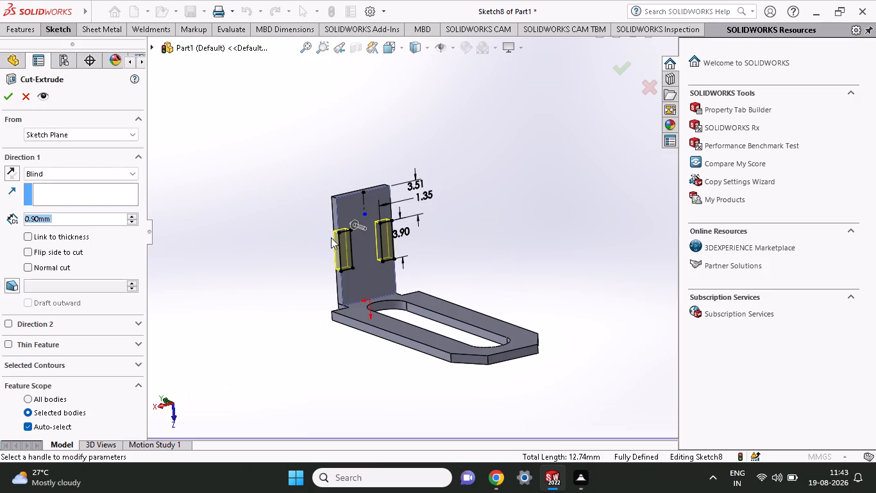
{"action": "left_click", "coordinate": [6, 96], "text": "ctrl"}
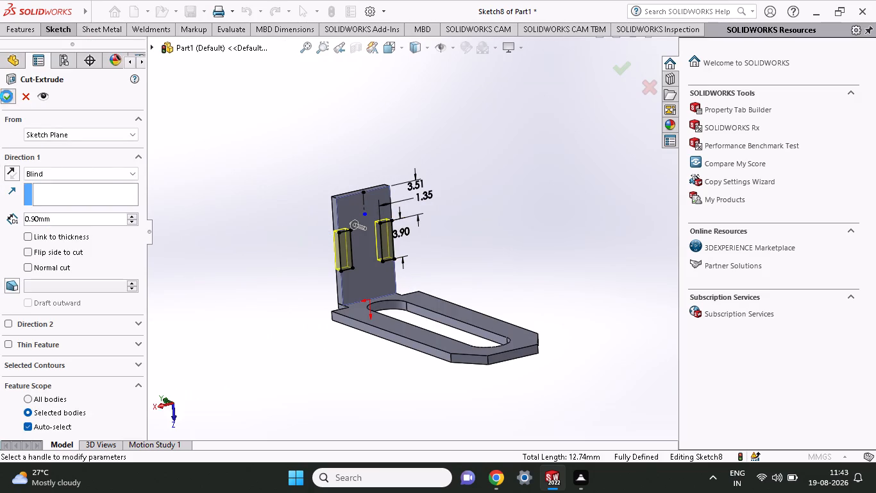
{"action": "left_click", "coordinate": [254, 354], "text": "ctrl"}
{"action": "middle_click_drag", "start_coordinate": [483, 406], "coordinate": [398, 428], "text": "ctrl"}
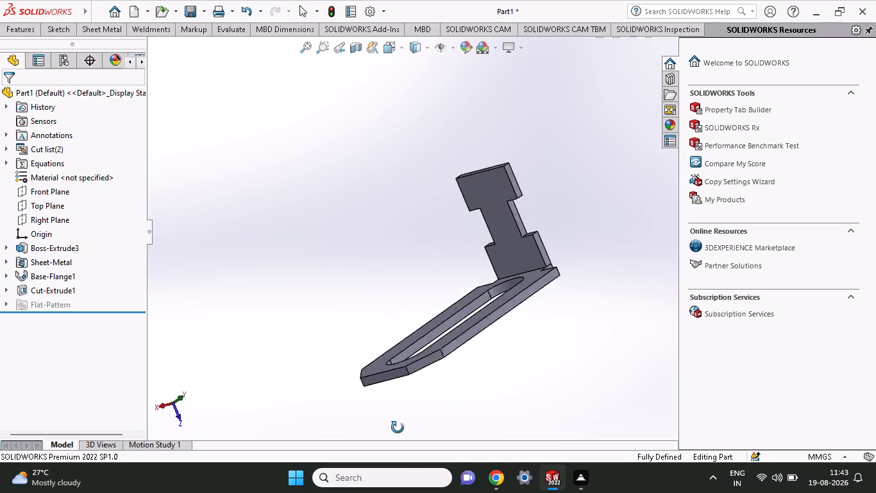
{"action": "middle_click_drag", "start_coordinate": [398, 428], "coordinate": [526, 412], "text": "ctrl"}
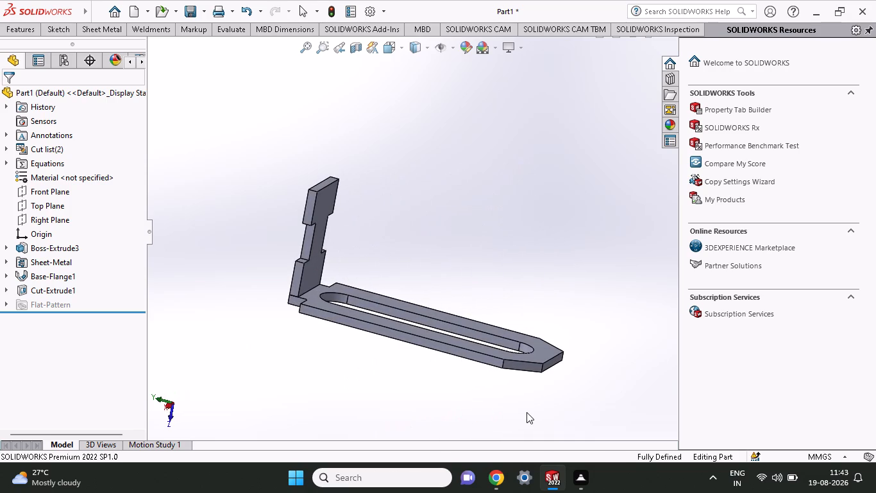
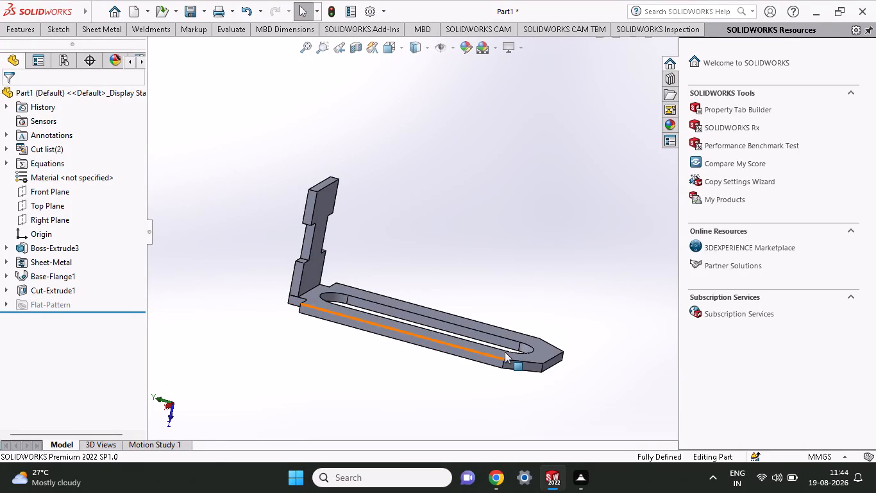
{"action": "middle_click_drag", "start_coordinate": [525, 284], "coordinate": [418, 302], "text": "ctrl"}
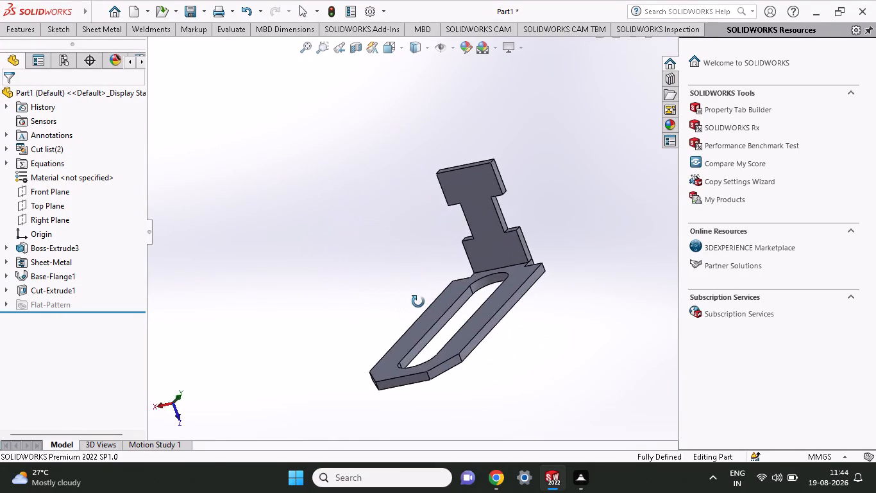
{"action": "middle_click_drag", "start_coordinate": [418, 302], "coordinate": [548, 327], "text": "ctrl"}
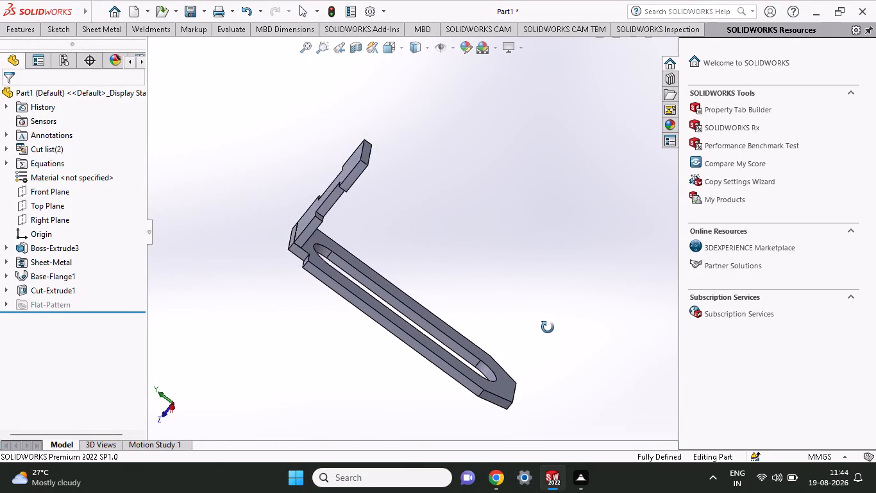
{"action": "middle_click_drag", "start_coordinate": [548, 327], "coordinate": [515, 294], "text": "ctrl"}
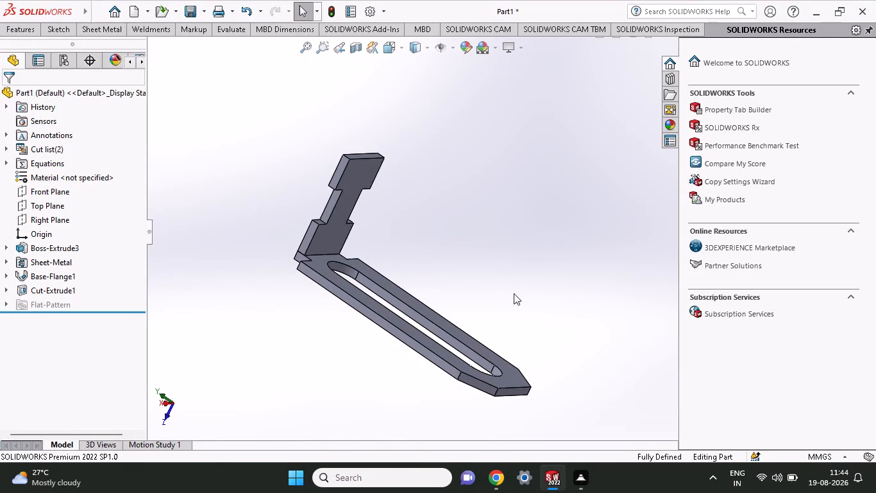
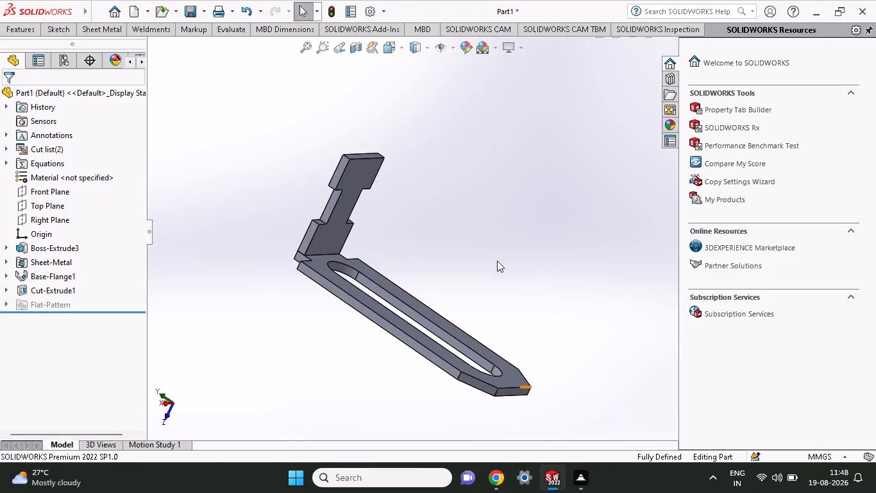
Start a new sketch on a plane perpendicular to the short top edge at the slotted plate's chamfered end.
{"action": "middle_click_drag", "start_coordinate": [539, 251], "coordinate": [485, 224], "text": "ctrl"}
{"action": "scroll", "coordinate": [539, 251], "scroll_direction": "up", "scroll_amount": 1, "text": "ctrl"}
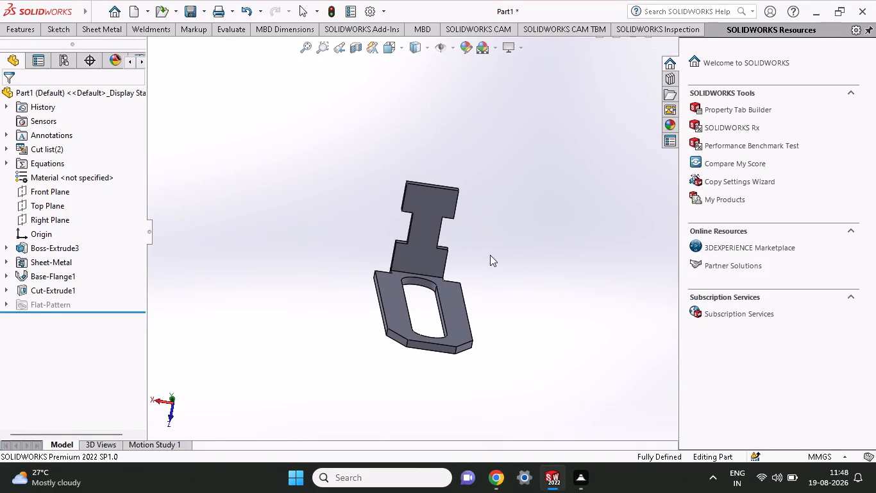
{"action": "middle_click_drag", "start_coordinate": [480, 246], "coordinate": [442, 280], "text": "ctrl"}
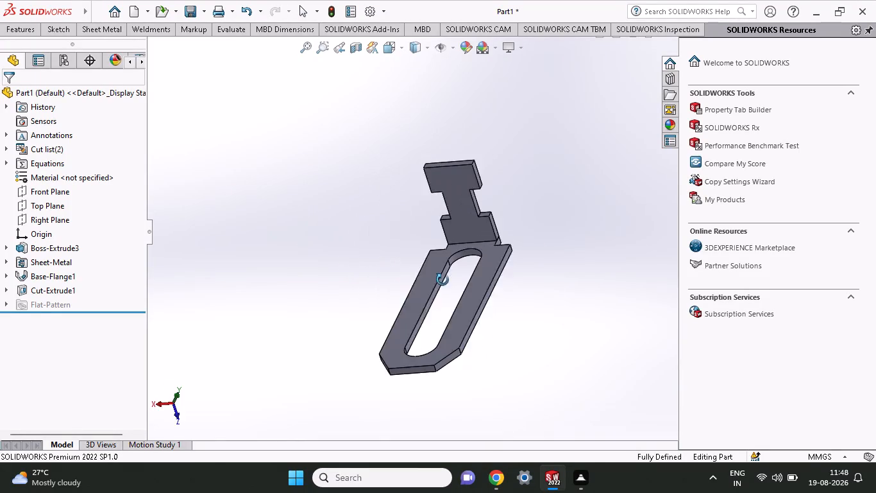
{"action": "middle_click_drag", "start_coordinate": [442, 280], "coordinate": [553, 230], "text": "ctrl"}
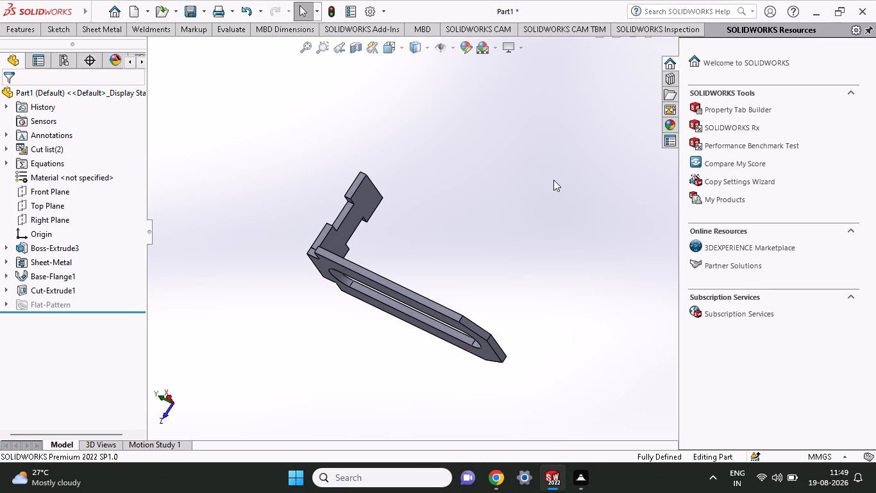
{"action": "middle_click_drag", "start_coordinate": [534, 217], "coordinate": [496, 265], "text": "ctrl"}
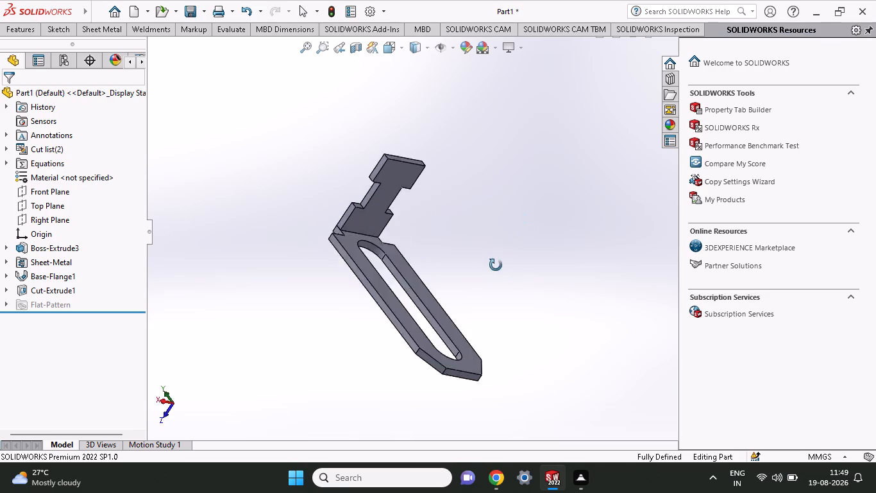
{"action": "middle_click_drag", "start_coordinate": [496, 265], "coordinate": [469, 227], "text": "ctrl"}
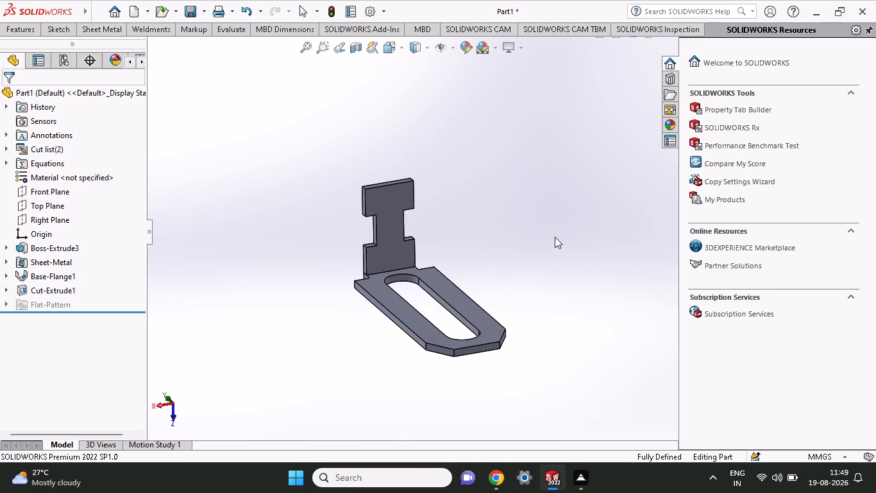
{"action": "left_click", "coordinate": [471, 349], "text": "ctrl"}
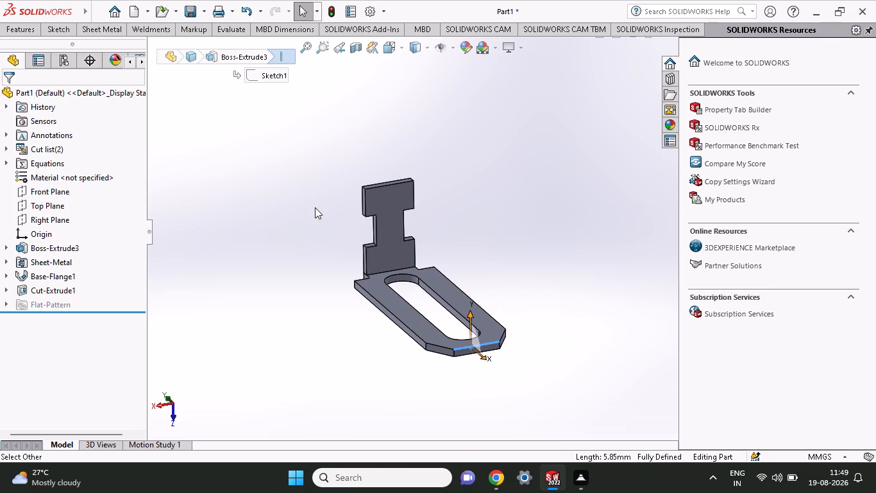
{"action": "scroll", "coordinate": [315, 207], "scroll_direction": "up", "scroll_amount": 1, "text": "ctrl"}
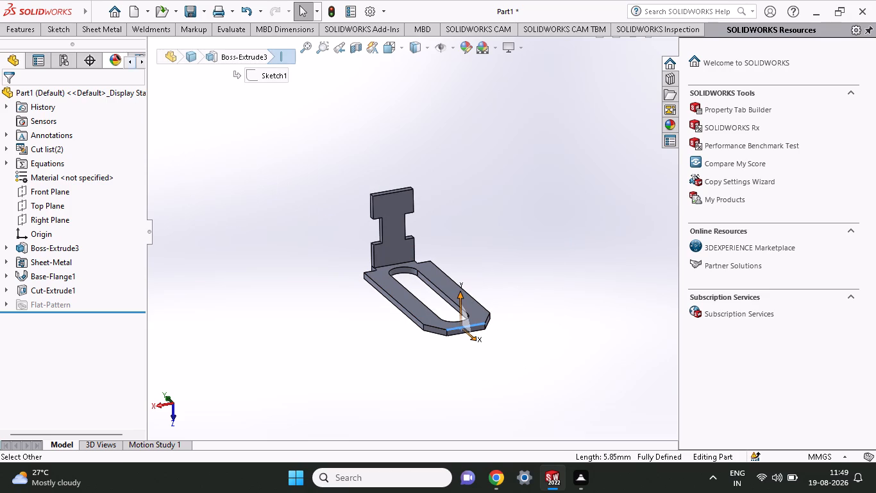
{"action": "left_click", "coordinate": [69, 33], "text": "ctrl"}
{"action": "left_click", "coordinate": [90, 48], "text": "ctrl"}
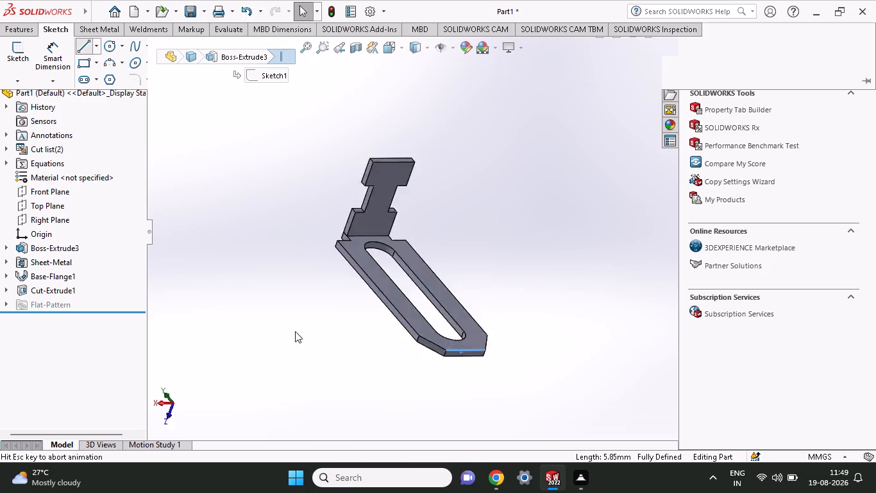
{"action": "middle_click_drag", "start_coordinate": [432, 404], "coordinate": [385, 395], "text": "ctrl"}
{"action": "middle_click_drag", "start_coordinate": [384, 395], "coordinate": [355, 391], "text": "ctrl"}
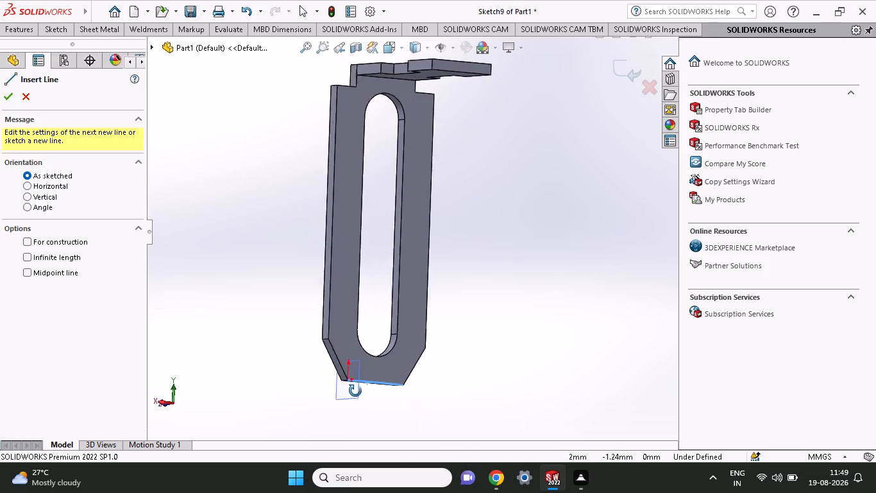
{"action": "middle_click_drag", "start_coordinate": [355, 391], "coordinate": [355, 391], "text": "ctrl"}
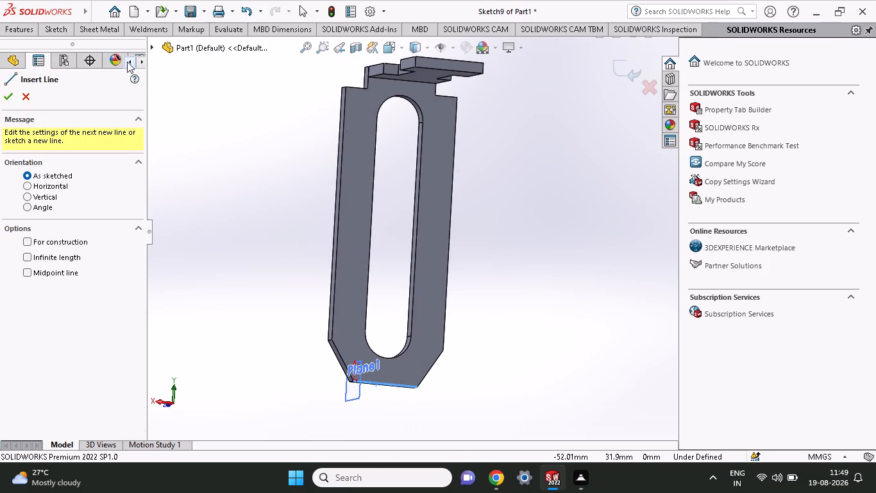
{"action": "left_click", "coordinate": [24, 96], "text": "ctrl"}
{"action": "left_click", "coordinate": [51, 31], "text": "ctrl"}
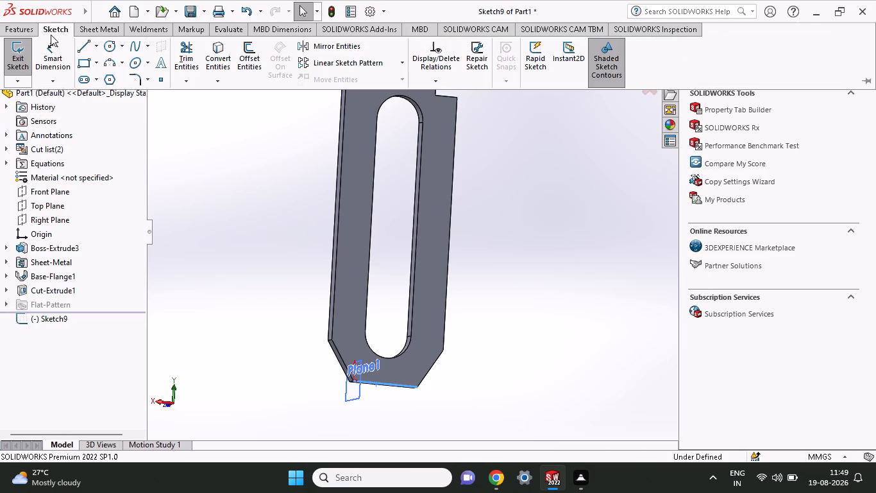
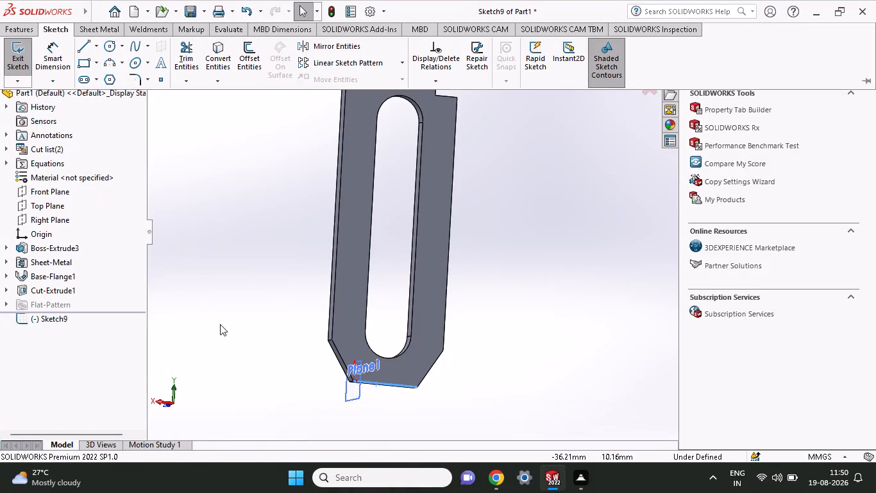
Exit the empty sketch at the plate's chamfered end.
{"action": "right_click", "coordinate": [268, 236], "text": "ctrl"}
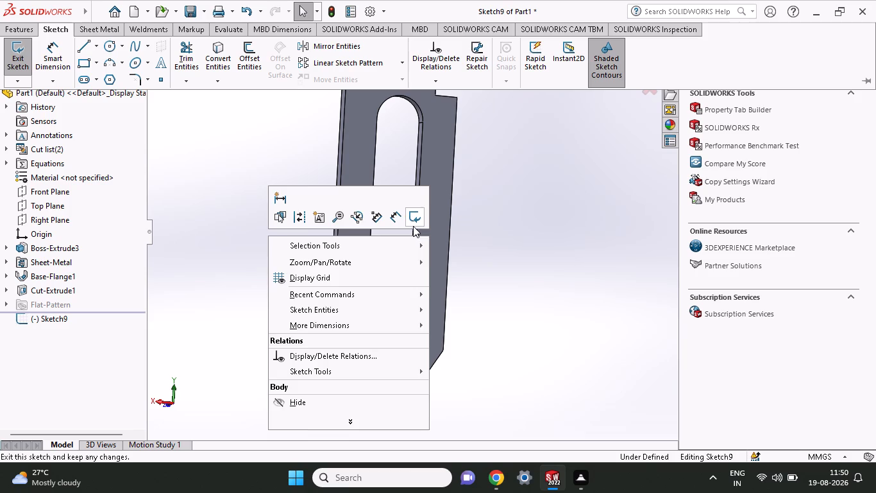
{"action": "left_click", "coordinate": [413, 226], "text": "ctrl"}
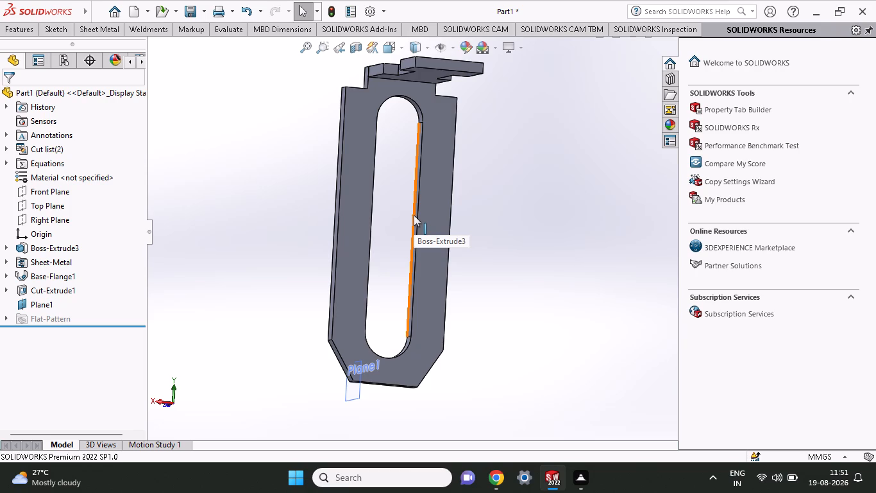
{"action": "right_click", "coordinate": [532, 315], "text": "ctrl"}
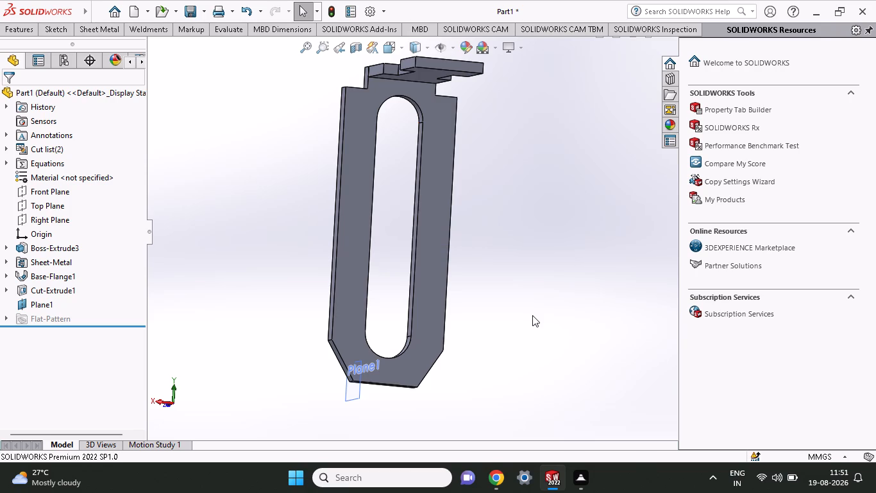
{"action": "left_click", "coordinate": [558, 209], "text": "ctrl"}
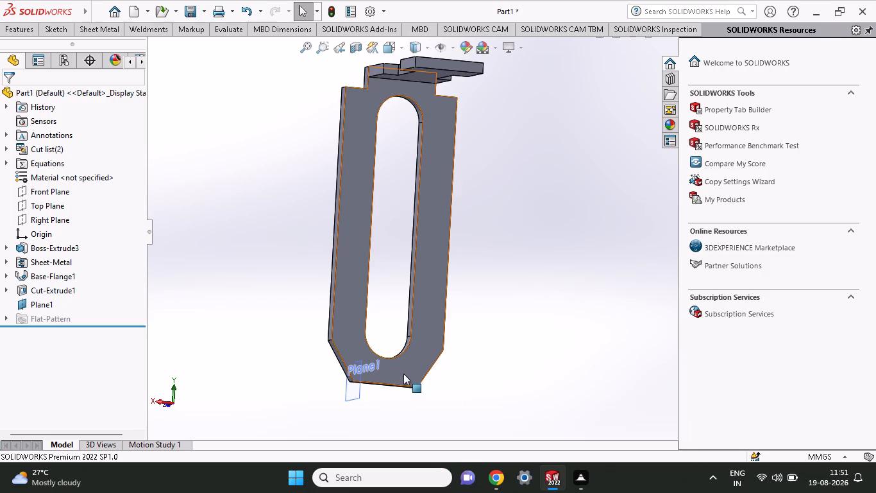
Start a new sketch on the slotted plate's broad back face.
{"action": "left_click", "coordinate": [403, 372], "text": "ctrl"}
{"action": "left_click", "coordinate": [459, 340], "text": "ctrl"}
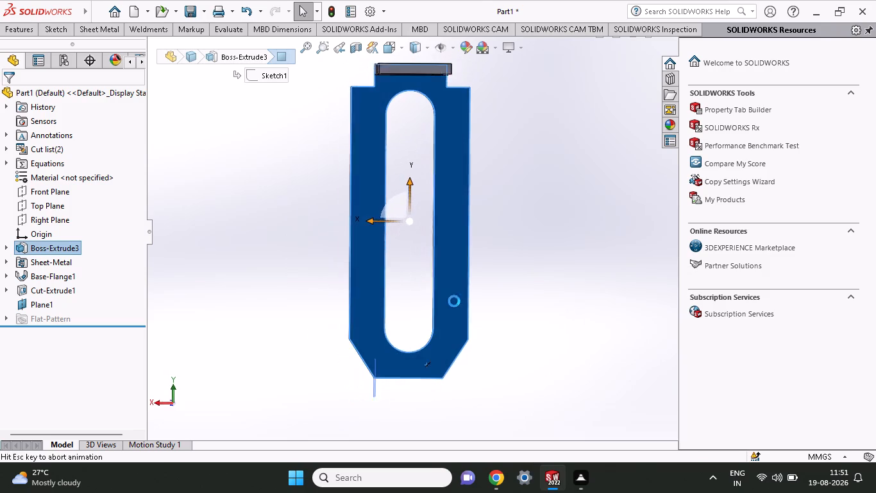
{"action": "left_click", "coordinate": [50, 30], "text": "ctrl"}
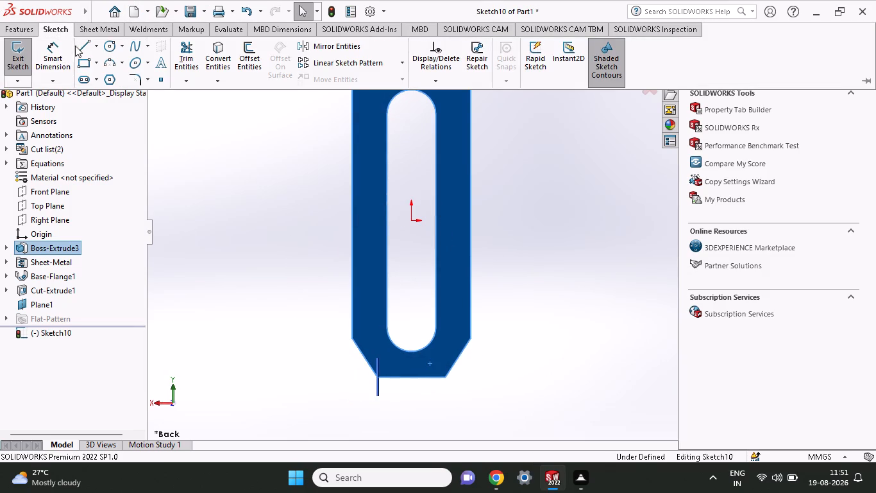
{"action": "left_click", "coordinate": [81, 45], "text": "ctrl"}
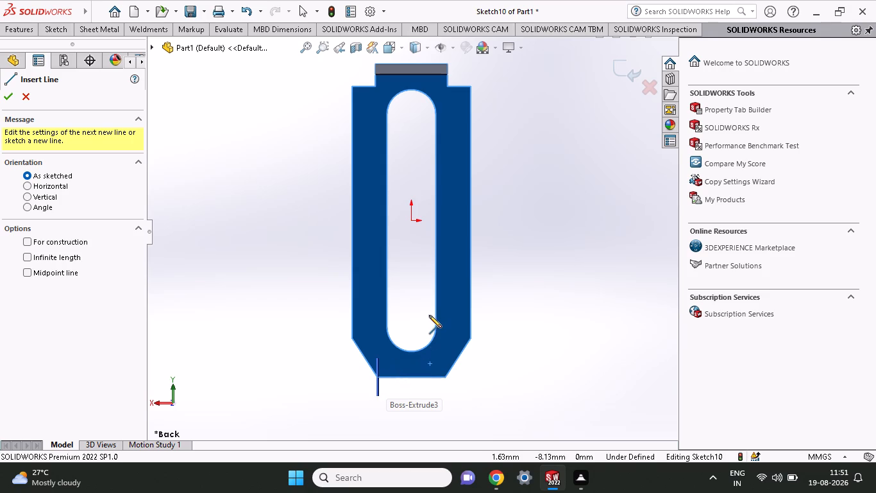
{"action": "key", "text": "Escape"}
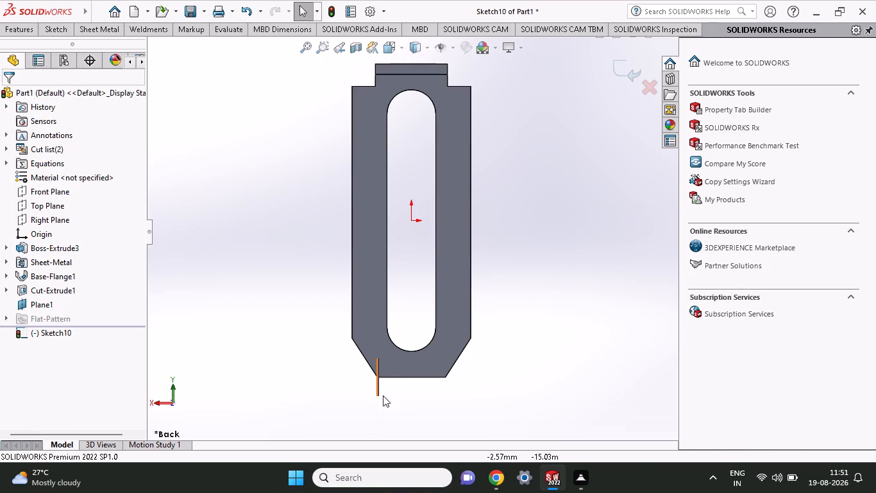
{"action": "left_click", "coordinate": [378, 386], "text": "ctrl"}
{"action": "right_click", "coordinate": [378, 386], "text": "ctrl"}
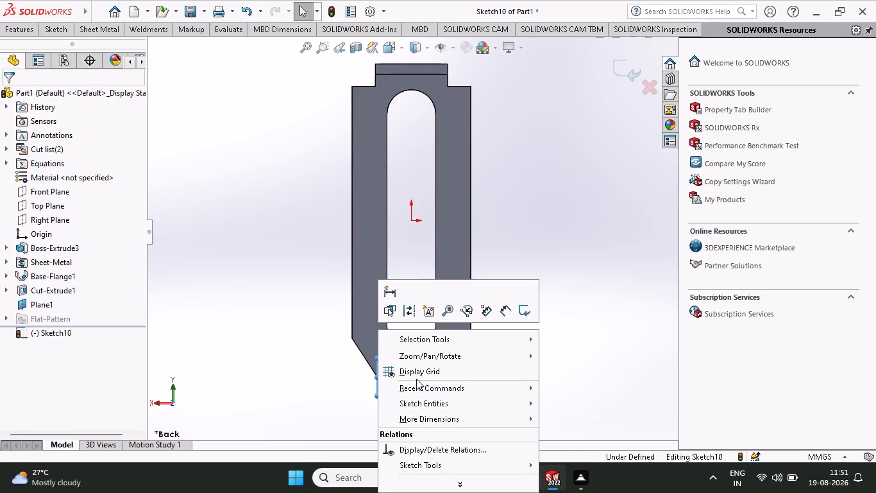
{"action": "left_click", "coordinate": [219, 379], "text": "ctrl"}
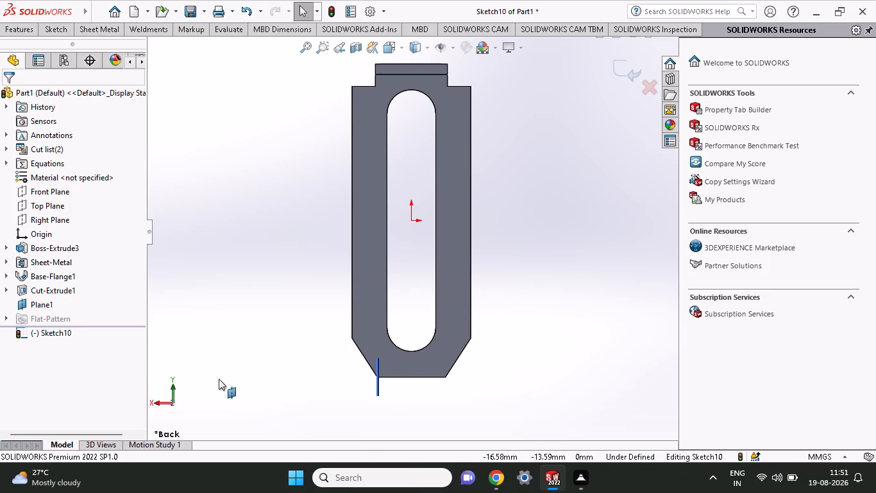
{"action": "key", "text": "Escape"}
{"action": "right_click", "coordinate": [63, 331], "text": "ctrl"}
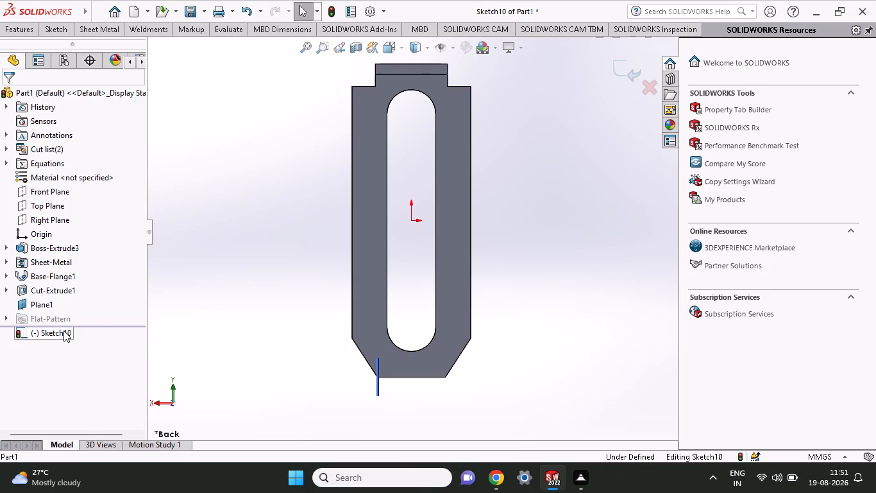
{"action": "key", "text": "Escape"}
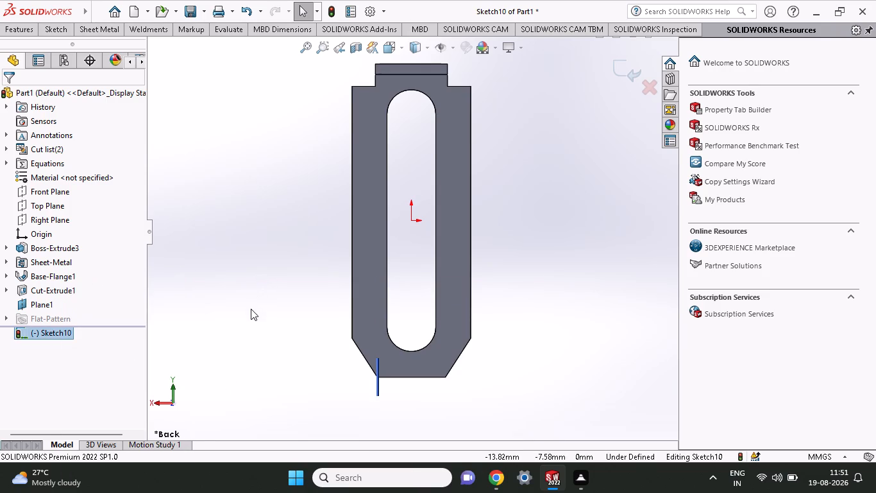
Undo back past the new sketch, the reference plane and the flange's notch cut, and exit the notch sketch.
{"action": "key", "text": "ctrl+z"}
{"action": "key", "text": "ctrl+z"}
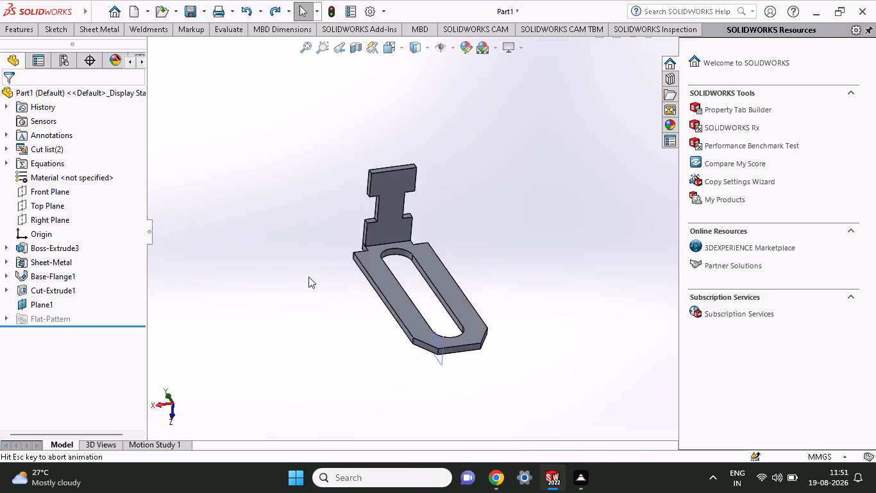
{"action": "key", "text": "ctrl+z"}
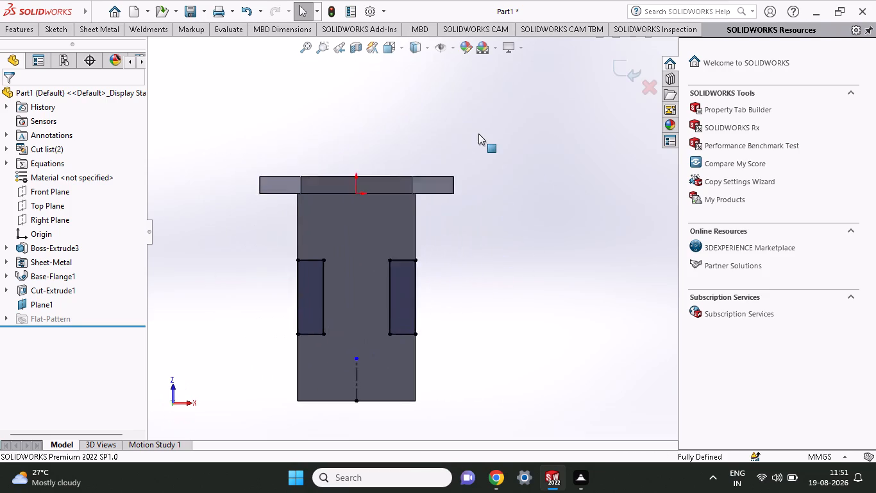
{"action": "middle_click_drag", "start_coordinate": [359, 208], "coordinate": [533, 280]}
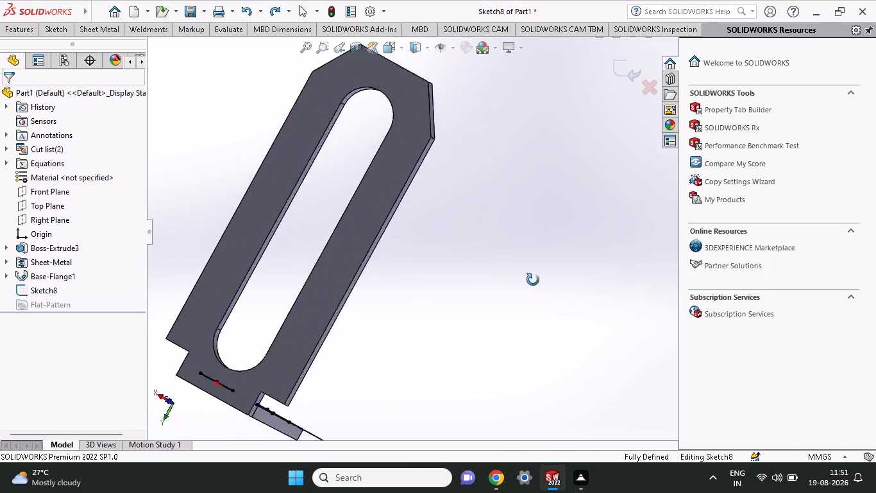
{"action": "middle_click_drag", "start_coordinate": [533, 280], "coordinate": [496, 425]}
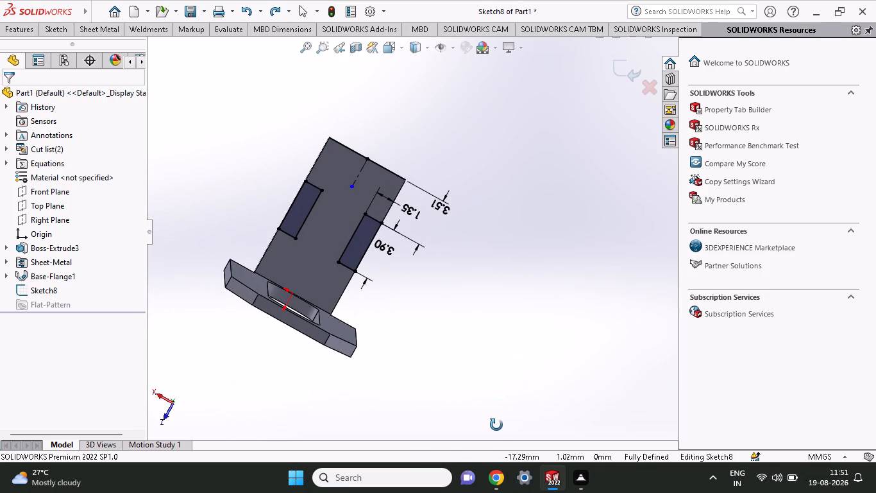
{"action": "middle_click_drag", "start_coordinate": [496, 425], "coordinate": [496, 440]}
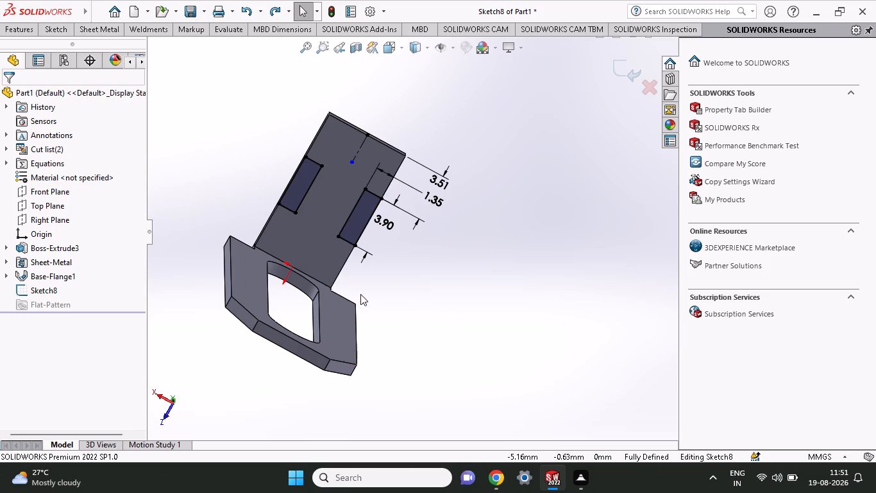
{"action": "middle_click_drag", "start_coordinate": [474, 283], "coordinate": [484, 331]}
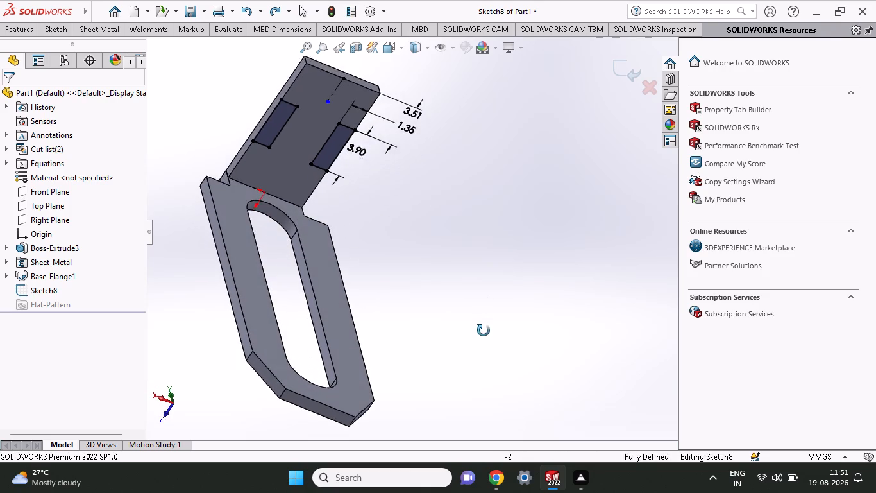
{"action": "middle_click_drag", "start_coordinate": [484, 331], "coordinate": [484, 336]}
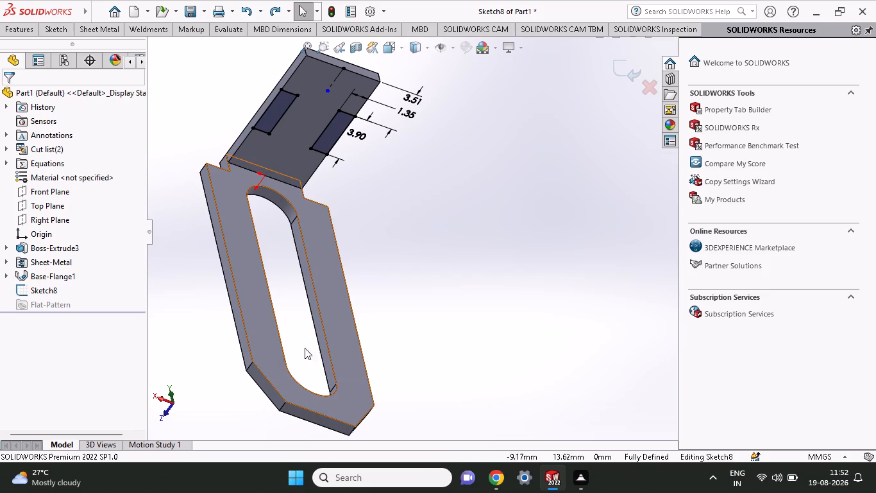
{"action": "left_click", "coordinate": [344, 414]}
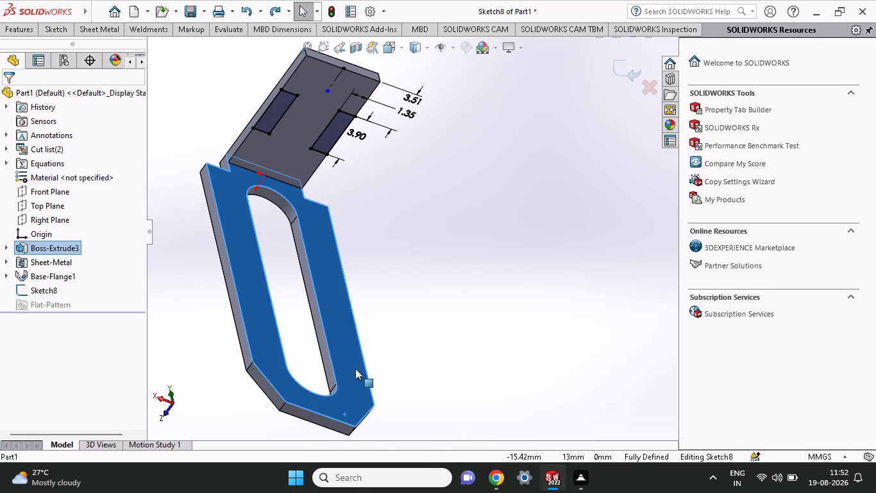
{"action": "right_click", "coordinate": [533, 343]}
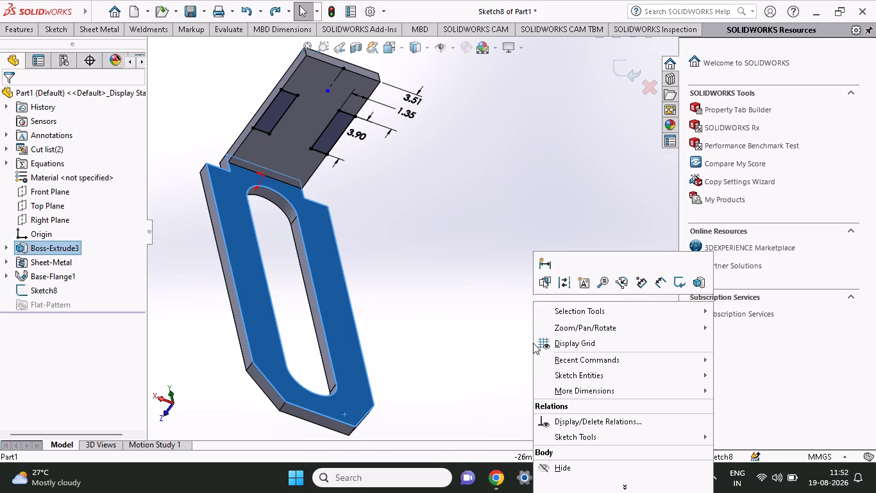
{"action": "left_click", "coordinate": [680, 276]}
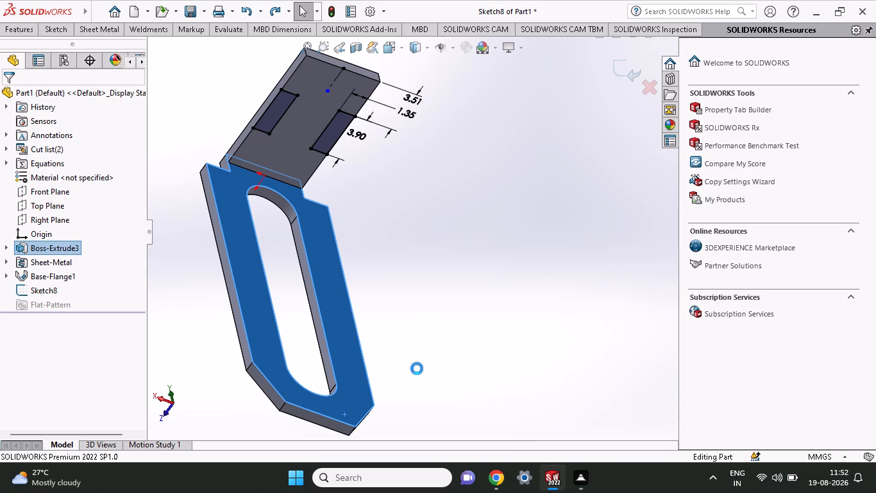
On the plate's back face, sketch a horizontal line about 5.85 mm long along the short edge at the chamfered end.
{"action": "middle_click_drag", "start_coordinate": [432, 356], "coordinate": [410, 410]}
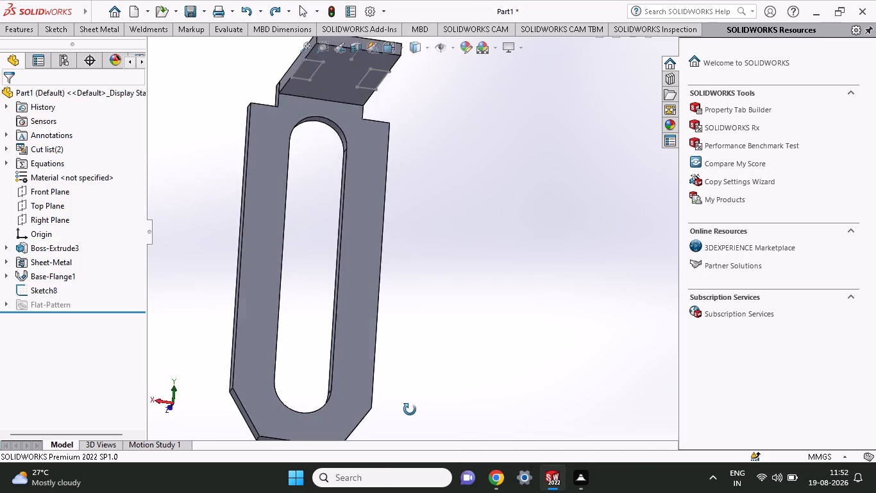
{"action": "middle_click_drag", "start_coordinate": [410, 410], "coordinate": [409, 409]}
{"action": "scroll", "coordinate": [409, 409], "scroll_direction": "up", "scroll_amount": 4}
{"action": "left_click", "coordinate": [375, 325]}
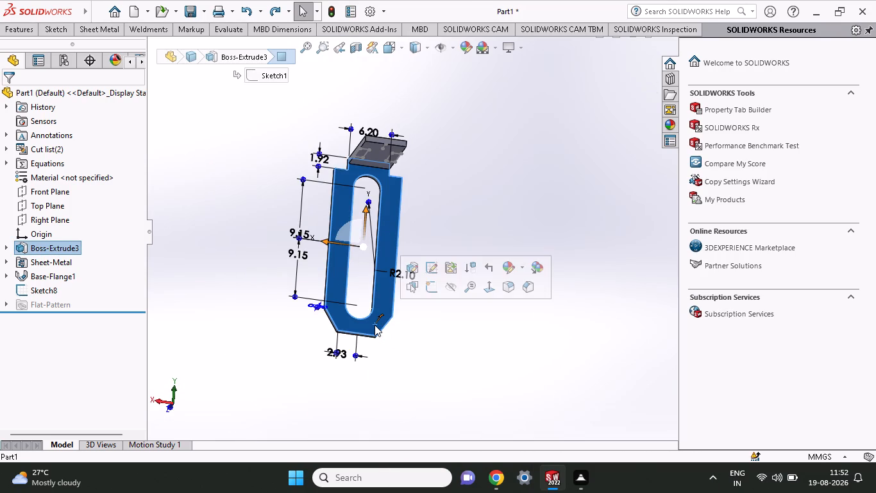
{"action": "left_click", "coordinate": [434, 283]}
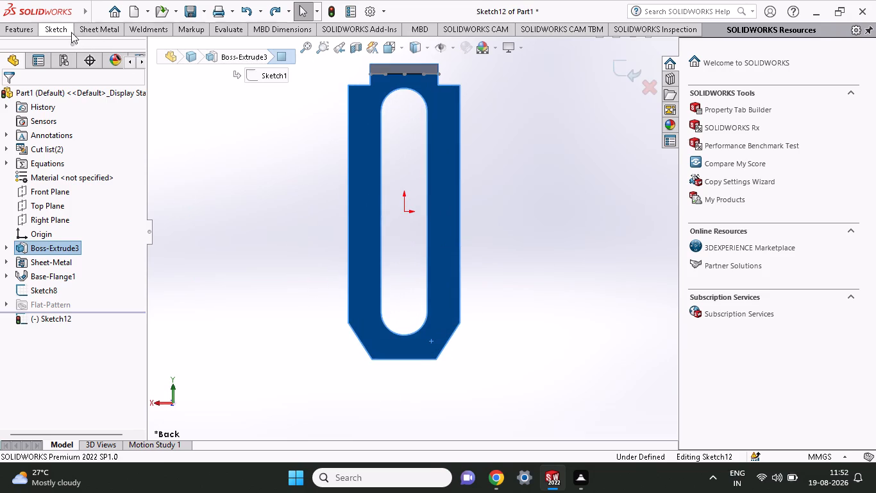
{"action": "left_click", "coordinate": [60, 26]}
{"action": "left_click", "coordinate": [80, 48]}
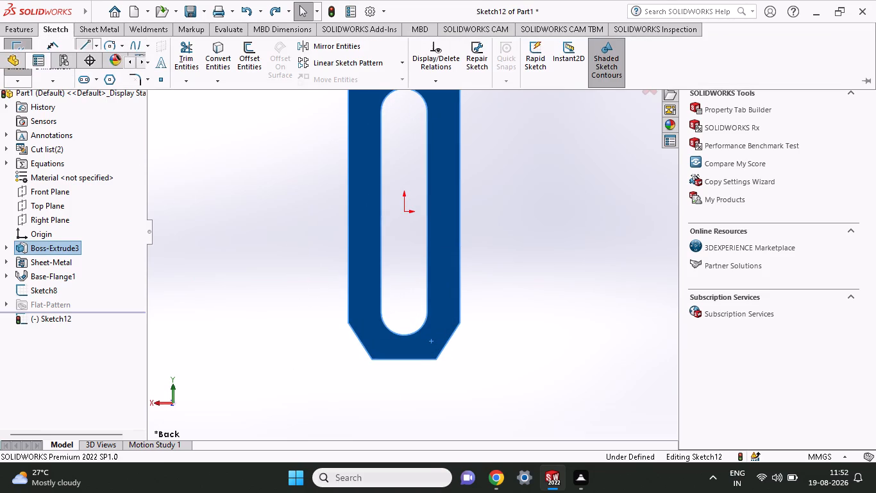
{"action": "left_click", "coordinate": [371, 359]}
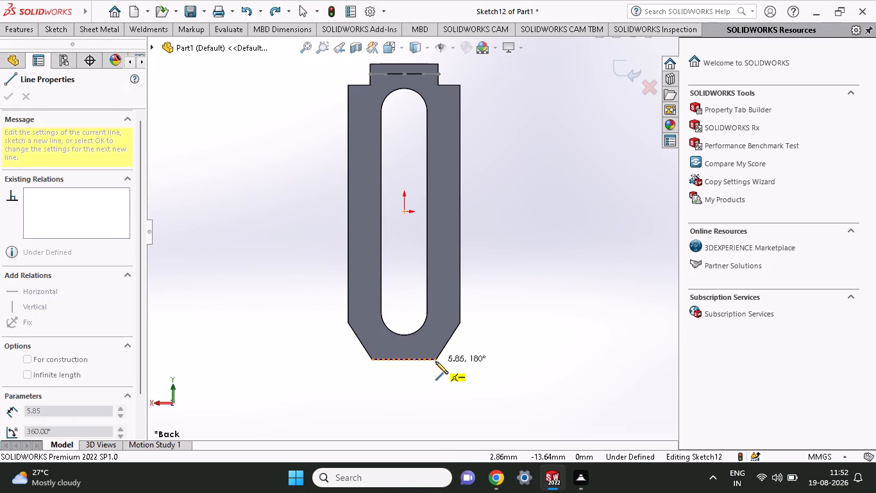
{"action": "left_click", "coordinate": [436, 359]}
{"action": "right_click", "coordinate": [459, 377]}
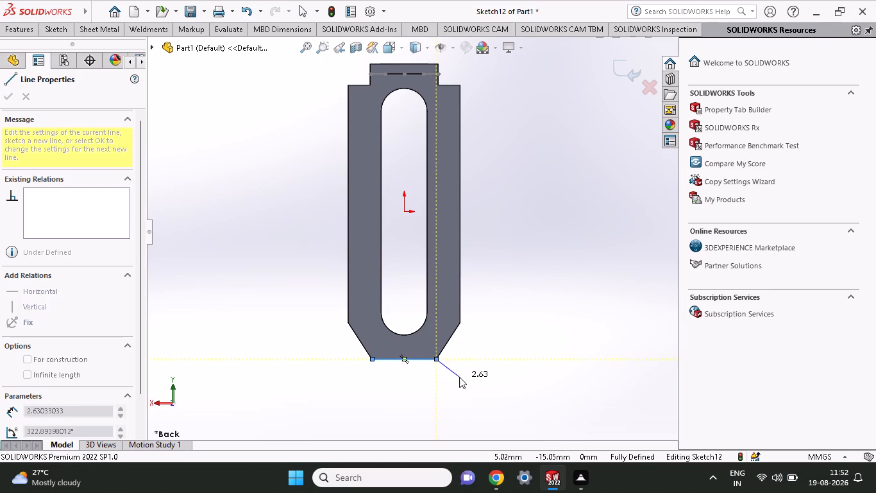
{"action": "left_click", "coordinate": [480, 342]}
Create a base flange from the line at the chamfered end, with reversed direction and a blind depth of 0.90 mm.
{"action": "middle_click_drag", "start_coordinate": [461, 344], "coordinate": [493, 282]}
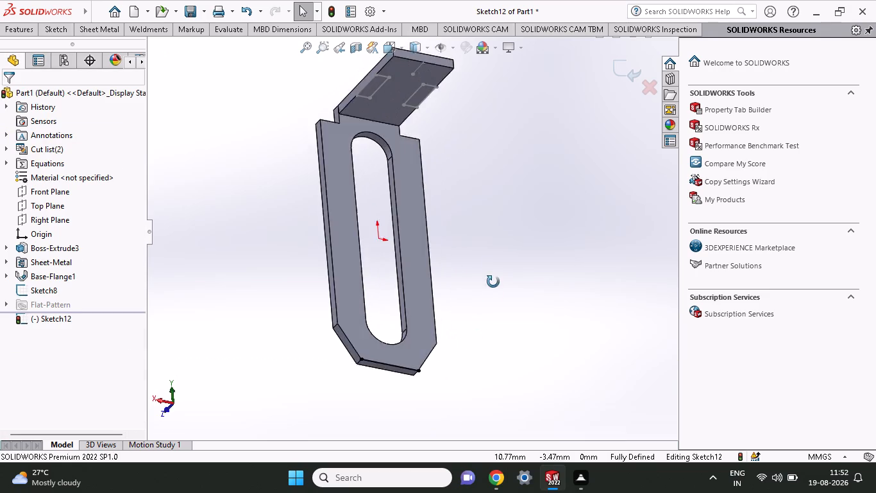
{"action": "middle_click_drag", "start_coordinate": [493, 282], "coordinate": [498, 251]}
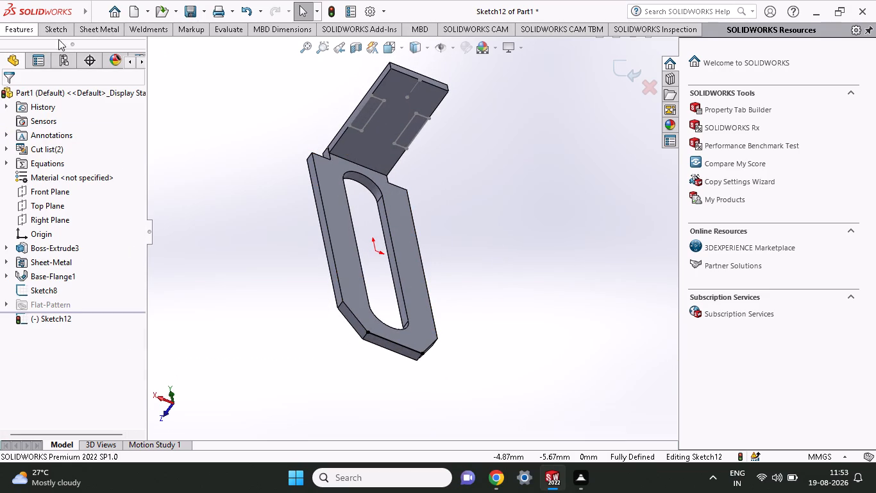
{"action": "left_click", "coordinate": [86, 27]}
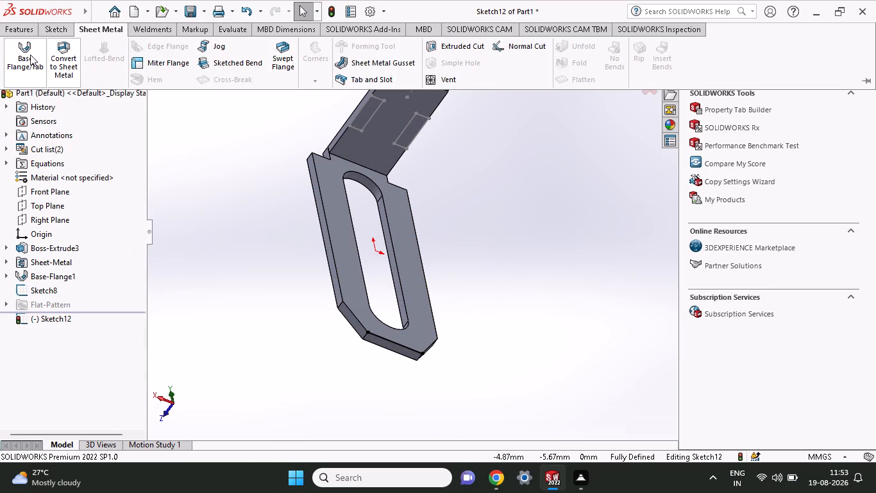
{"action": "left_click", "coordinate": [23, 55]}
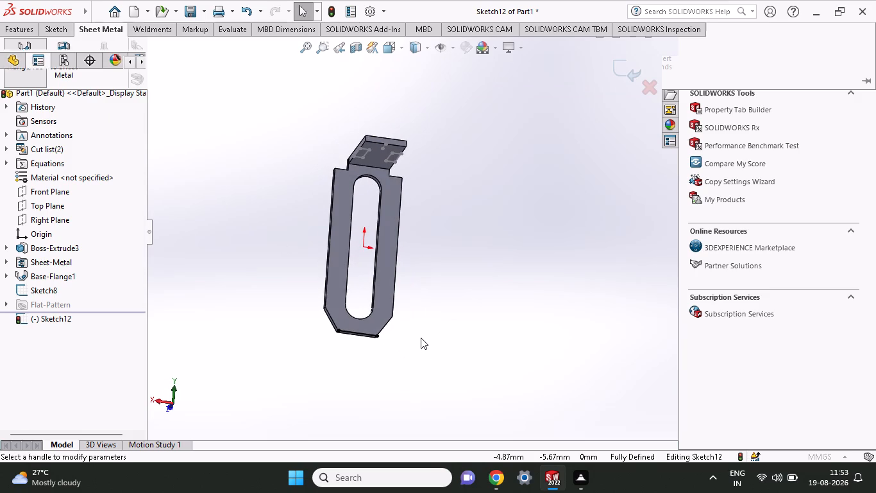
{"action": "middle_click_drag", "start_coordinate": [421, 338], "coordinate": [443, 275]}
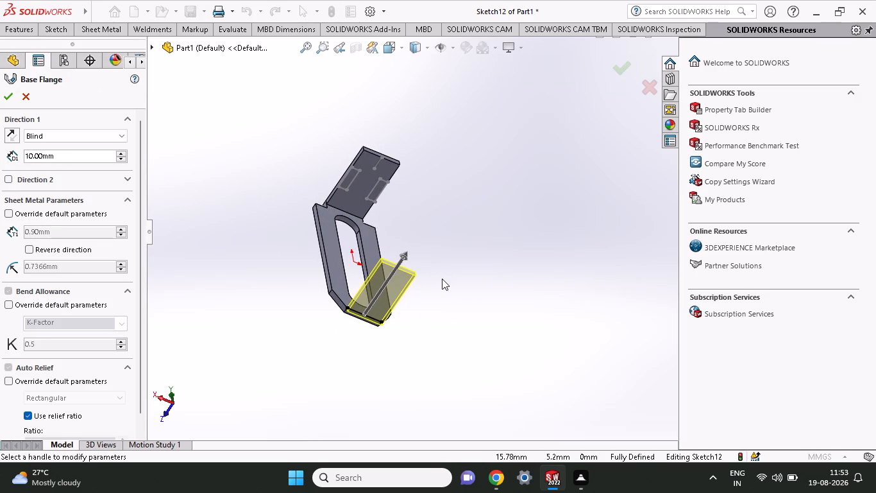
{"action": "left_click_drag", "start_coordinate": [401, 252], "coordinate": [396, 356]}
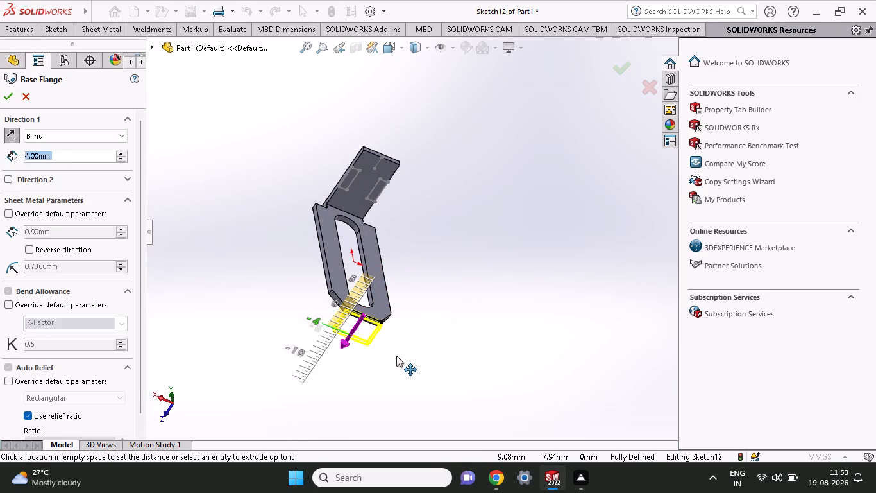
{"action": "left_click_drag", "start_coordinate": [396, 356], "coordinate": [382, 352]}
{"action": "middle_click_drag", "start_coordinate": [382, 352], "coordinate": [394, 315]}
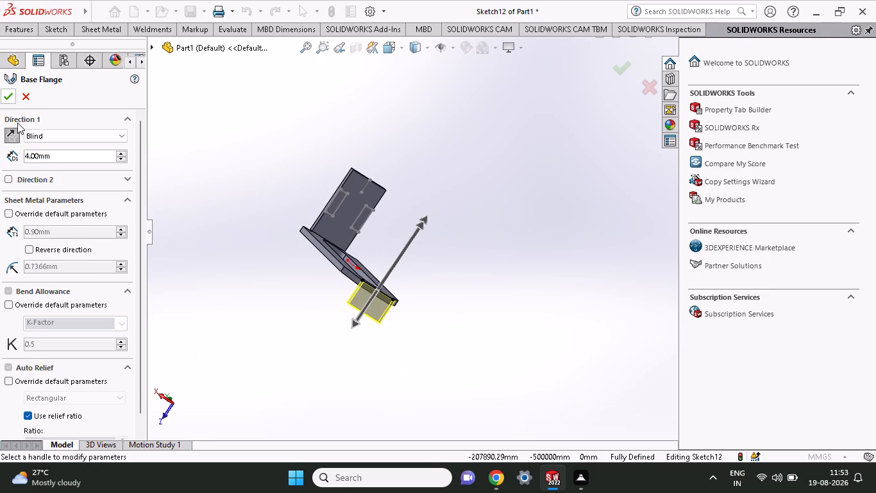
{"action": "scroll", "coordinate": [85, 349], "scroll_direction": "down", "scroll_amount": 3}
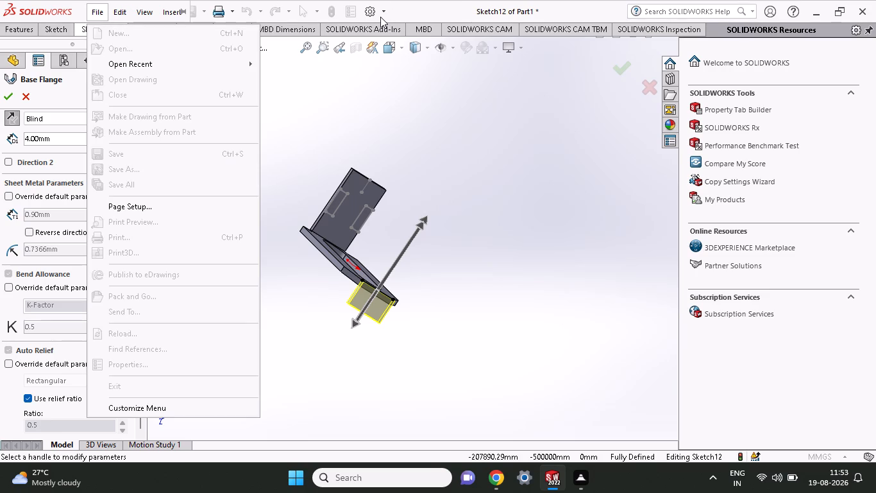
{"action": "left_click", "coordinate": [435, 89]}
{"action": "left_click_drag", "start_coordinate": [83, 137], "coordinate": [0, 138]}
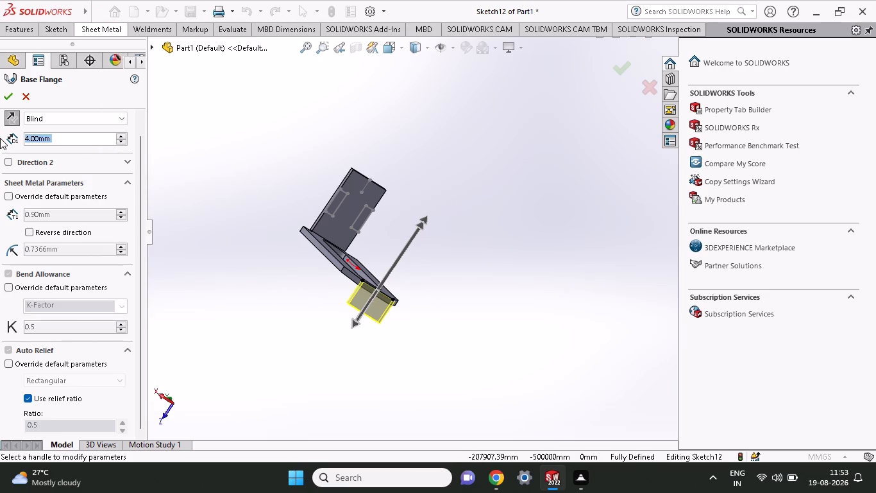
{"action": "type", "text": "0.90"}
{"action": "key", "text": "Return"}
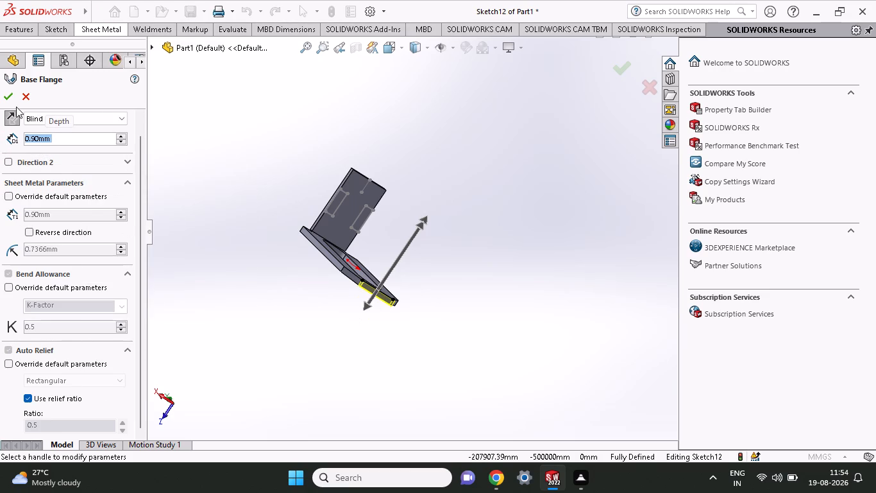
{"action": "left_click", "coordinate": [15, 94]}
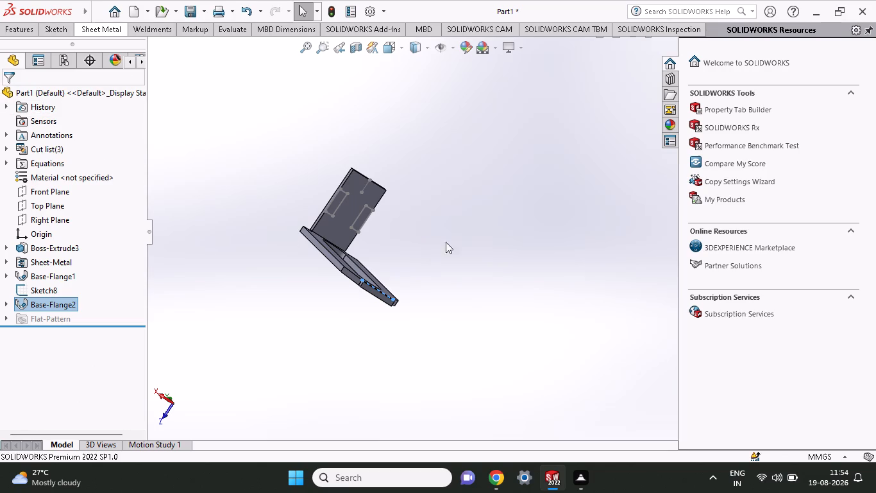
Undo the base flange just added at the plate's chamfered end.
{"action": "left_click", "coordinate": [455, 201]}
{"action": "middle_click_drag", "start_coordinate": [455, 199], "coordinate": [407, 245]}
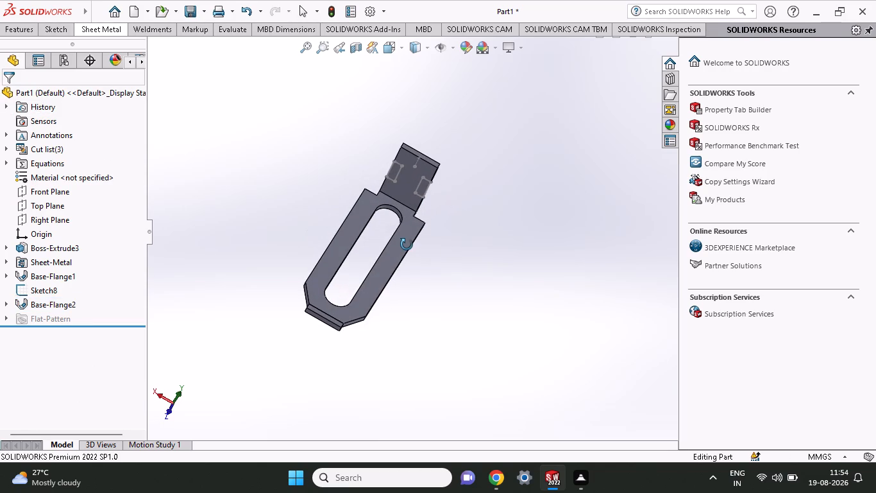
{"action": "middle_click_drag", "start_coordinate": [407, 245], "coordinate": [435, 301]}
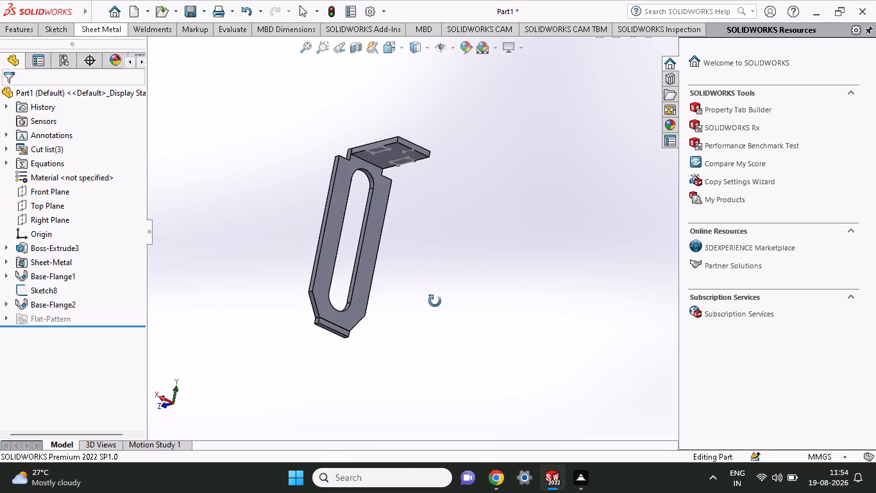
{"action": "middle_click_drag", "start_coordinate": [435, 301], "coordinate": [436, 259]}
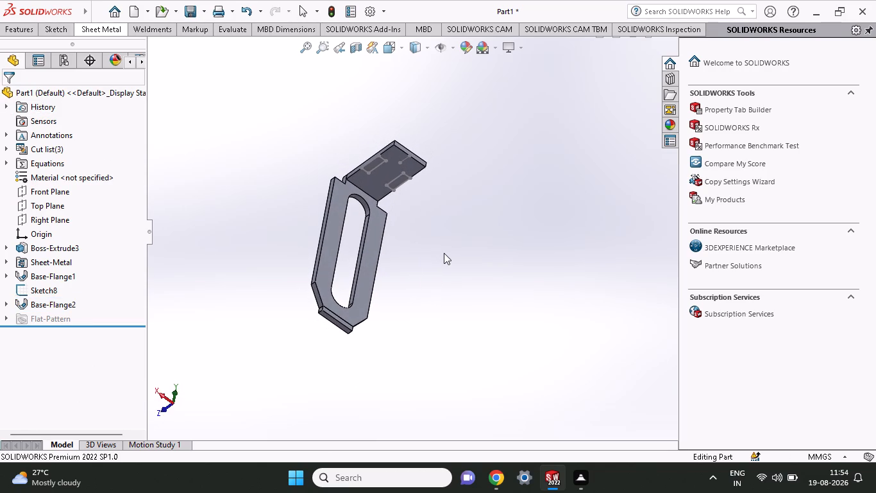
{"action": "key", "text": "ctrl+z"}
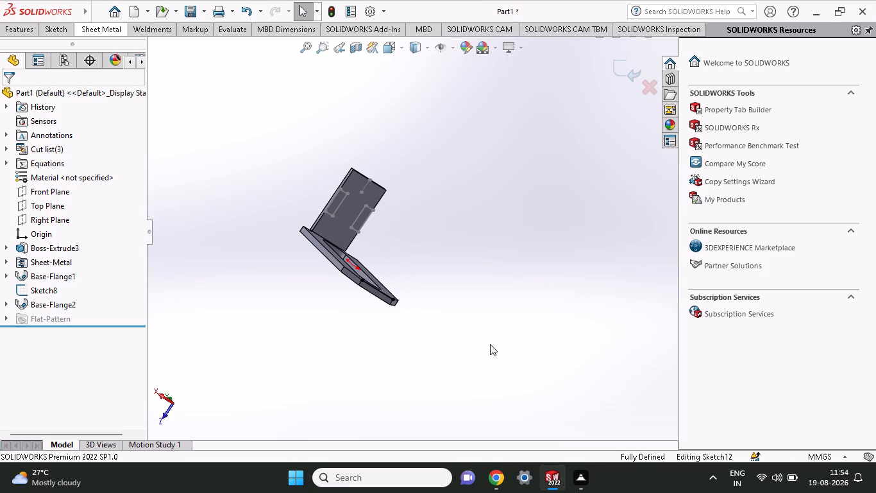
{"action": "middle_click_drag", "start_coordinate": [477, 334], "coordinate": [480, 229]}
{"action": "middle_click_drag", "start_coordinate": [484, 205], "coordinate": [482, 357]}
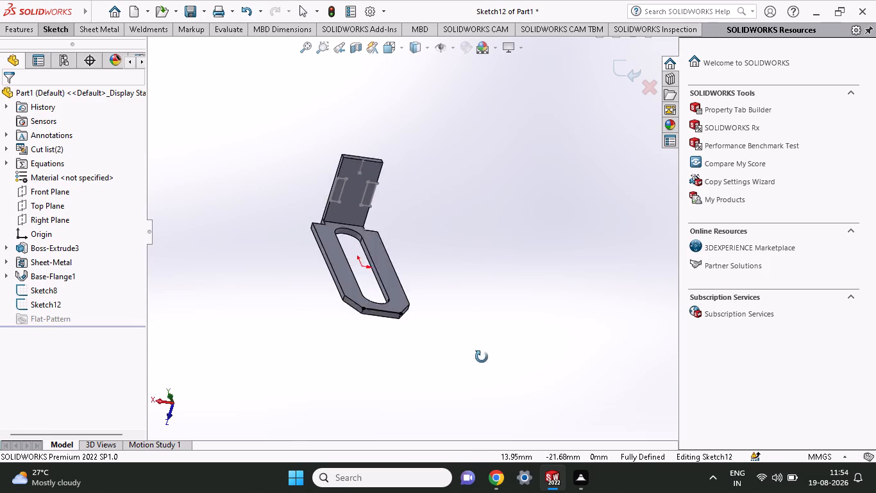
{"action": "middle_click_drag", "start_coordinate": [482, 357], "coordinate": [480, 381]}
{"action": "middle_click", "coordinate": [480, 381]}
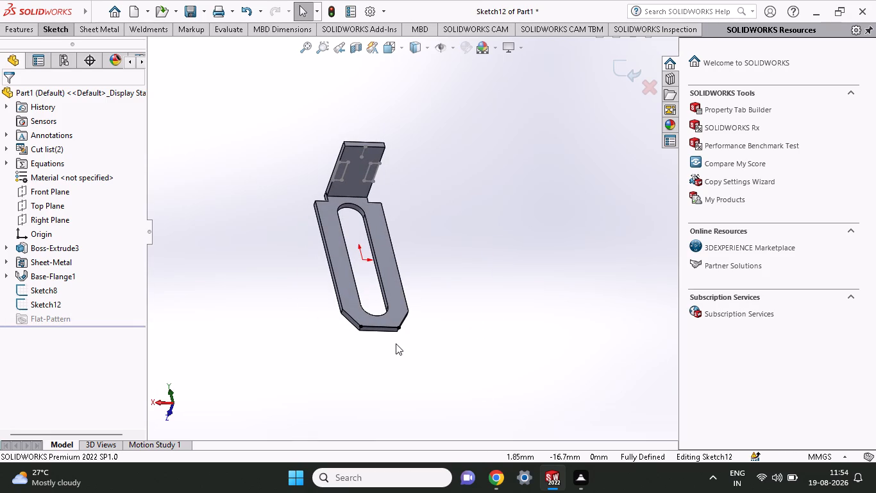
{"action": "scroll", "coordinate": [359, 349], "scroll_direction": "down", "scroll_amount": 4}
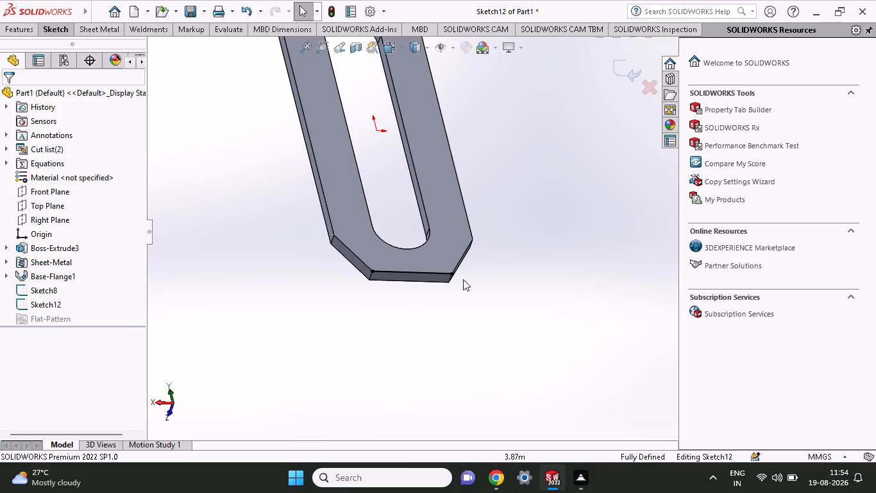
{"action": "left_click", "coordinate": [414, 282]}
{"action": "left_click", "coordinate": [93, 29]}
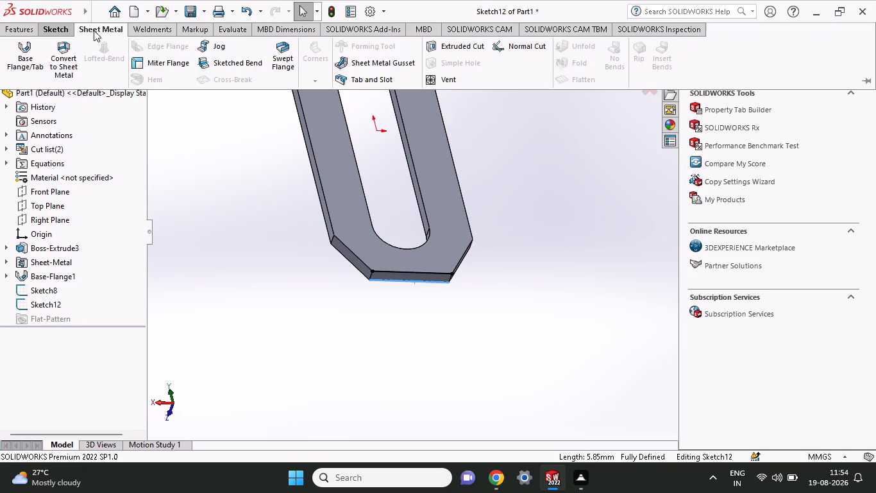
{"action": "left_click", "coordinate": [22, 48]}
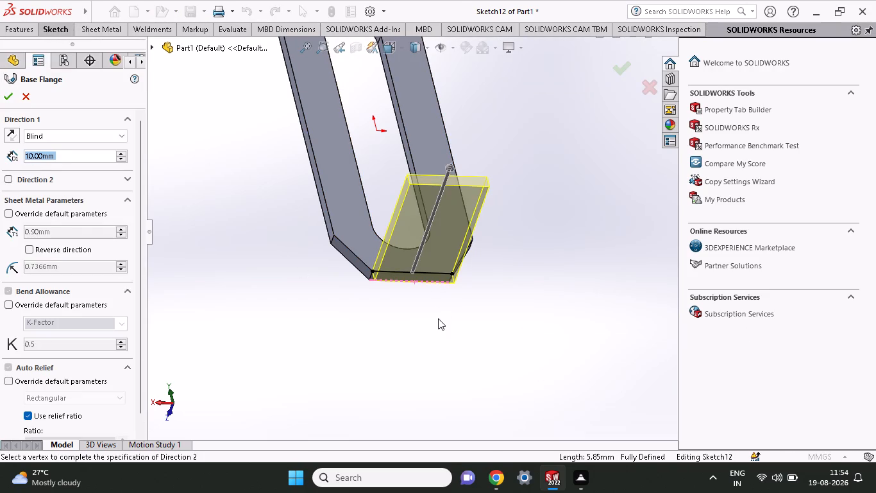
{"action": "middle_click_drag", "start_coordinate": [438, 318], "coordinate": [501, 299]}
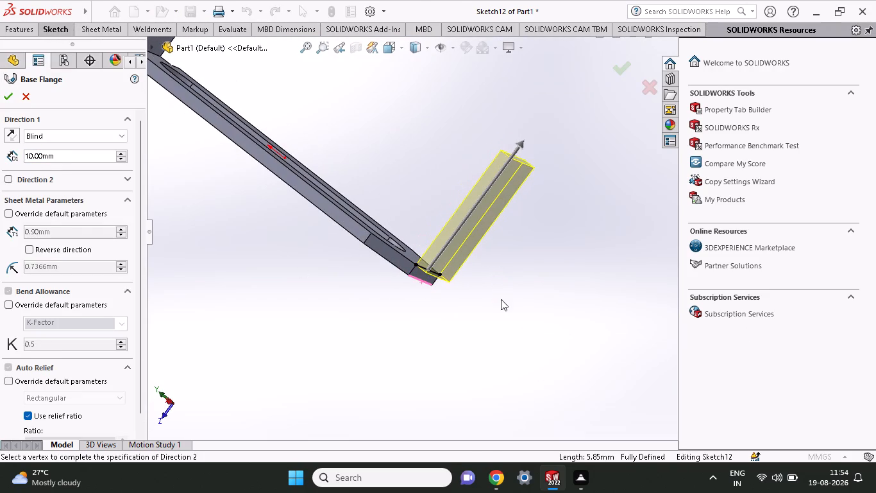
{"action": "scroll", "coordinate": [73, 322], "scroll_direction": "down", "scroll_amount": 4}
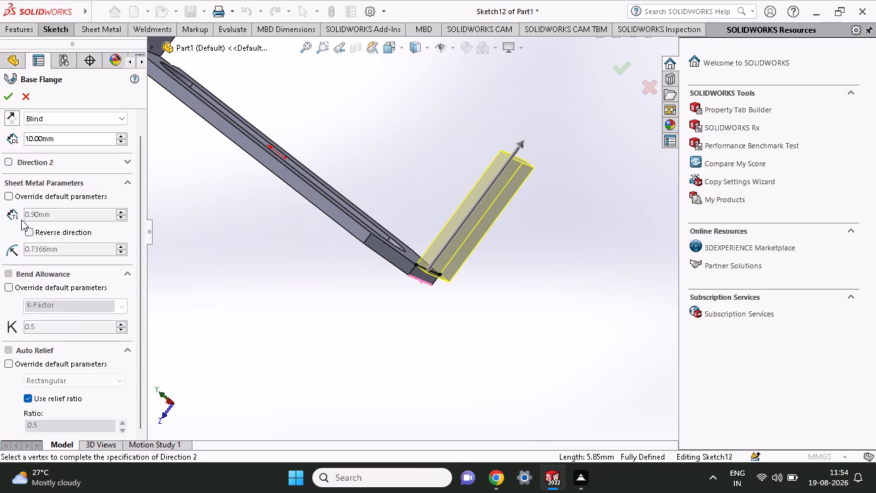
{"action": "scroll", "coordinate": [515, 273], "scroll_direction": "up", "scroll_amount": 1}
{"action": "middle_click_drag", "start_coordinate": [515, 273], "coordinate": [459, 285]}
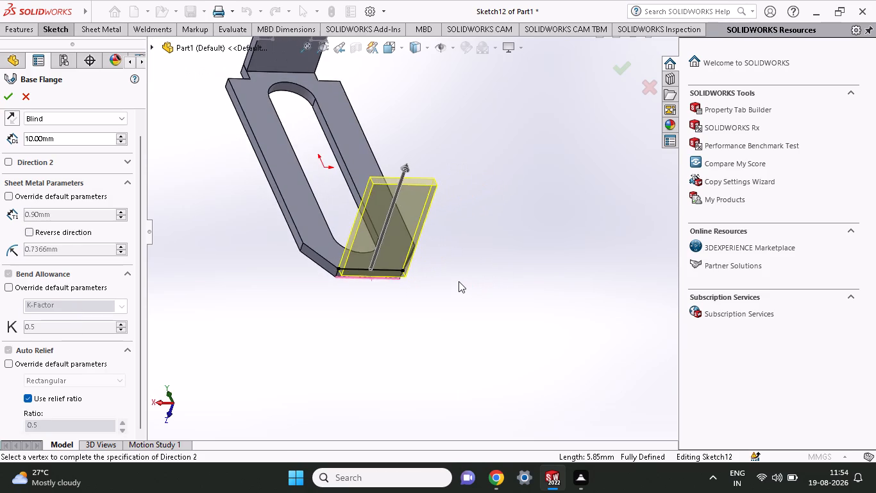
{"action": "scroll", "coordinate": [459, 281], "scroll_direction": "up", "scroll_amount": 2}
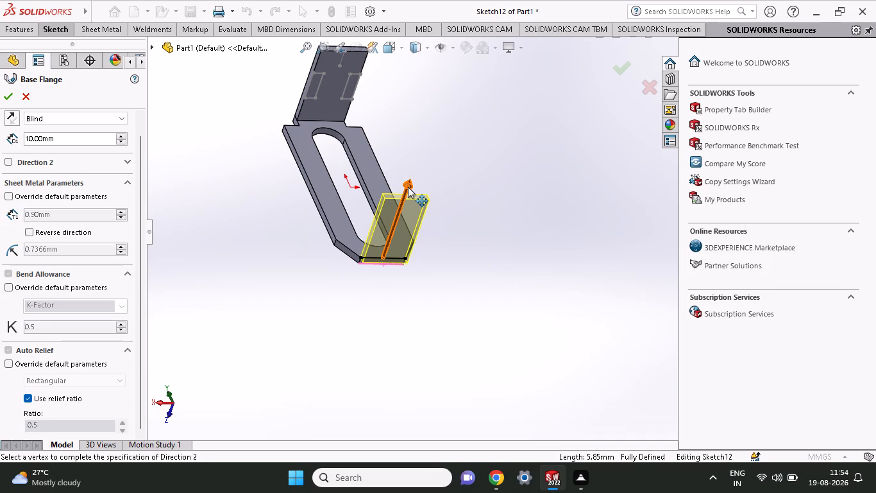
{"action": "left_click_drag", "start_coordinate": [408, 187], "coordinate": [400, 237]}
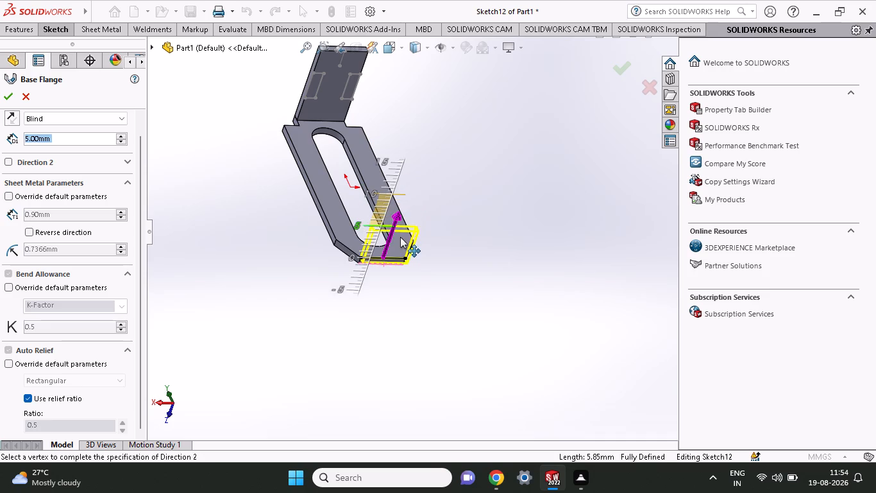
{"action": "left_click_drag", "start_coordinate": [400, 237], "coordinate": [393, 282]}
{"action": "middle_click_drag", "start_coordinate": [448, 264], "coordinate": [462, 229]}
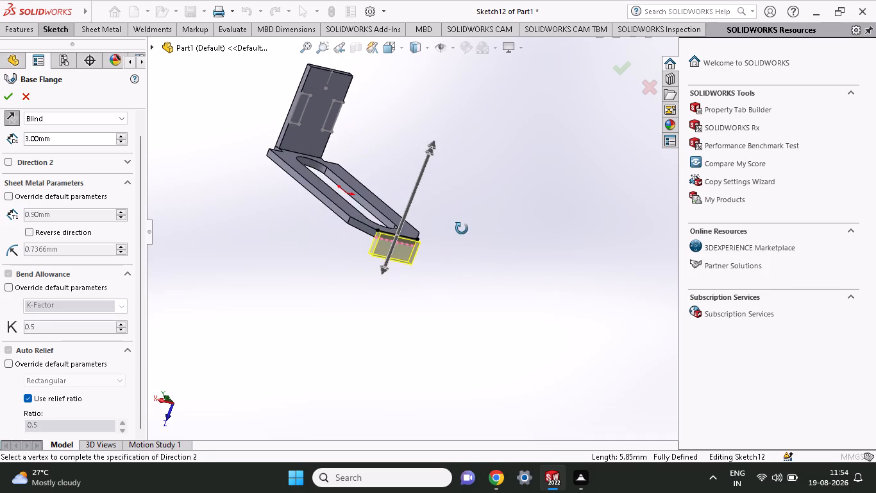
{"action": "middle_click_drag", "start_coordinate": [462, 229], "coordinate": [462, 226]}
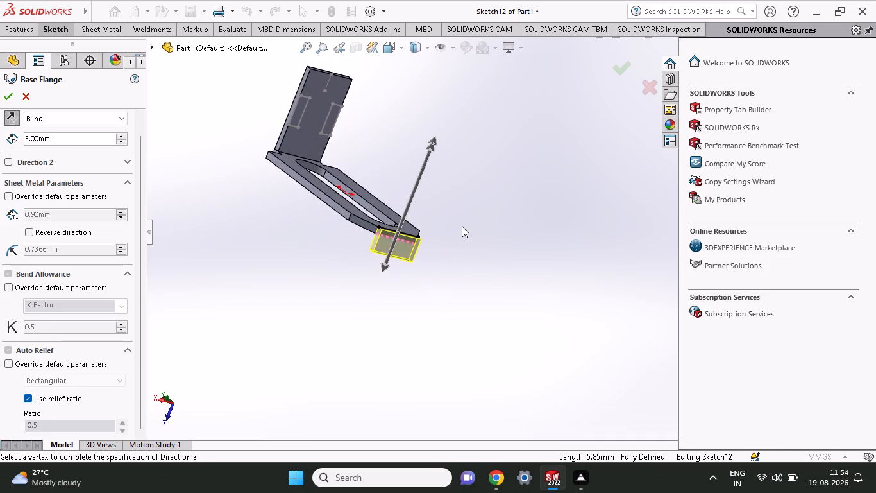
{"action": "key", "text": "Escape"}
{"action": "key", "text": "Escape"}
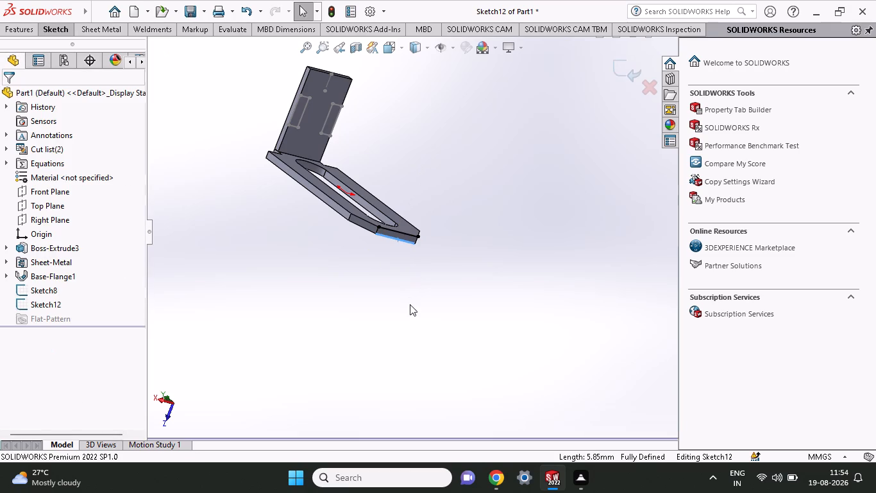
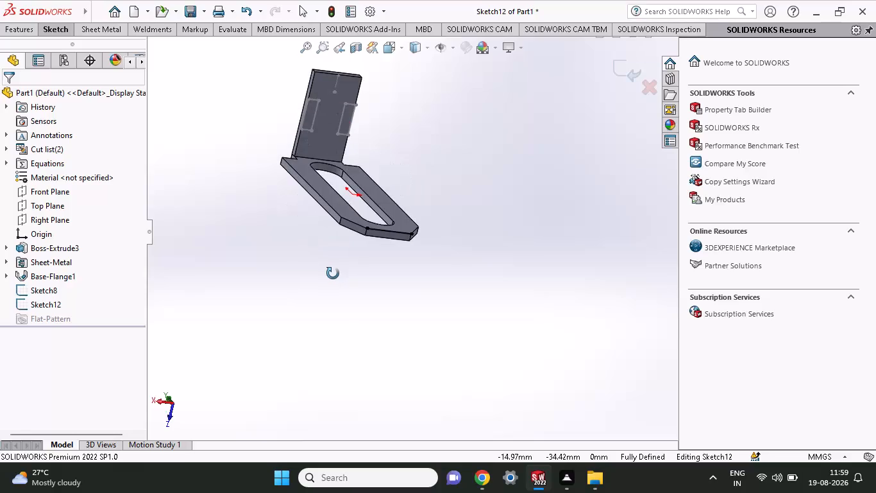
Start a Convert to Sheet Metal operation for the slotted plate while its line sketch at the chamfered end is open.
{"action": "middle_click_drag", "start_coordinate": [330, 261], "coordinate": [332, 270]}
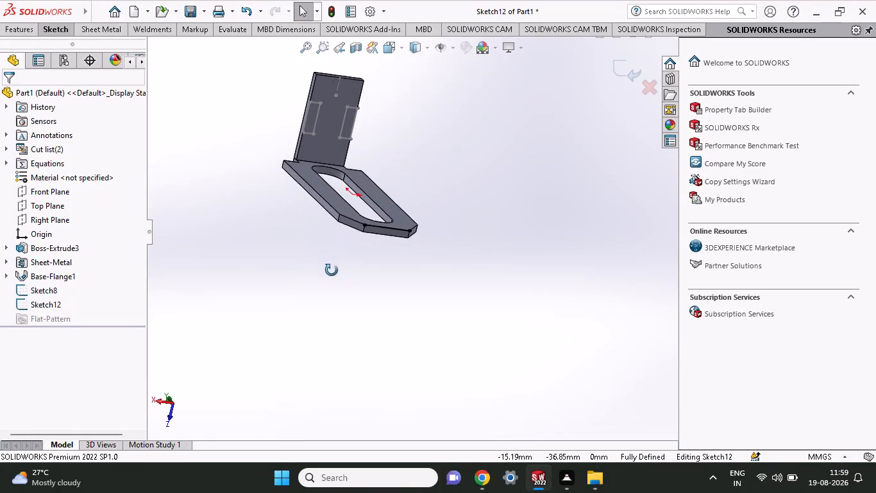
{"action": "middle_click_drag", "start_coordinate": [332, 270], "coordinate": [329, 289]}
{"action": "scroll", "coordinate": [419, 202], "scroll_direction": "down", "scroll_amount": 4}
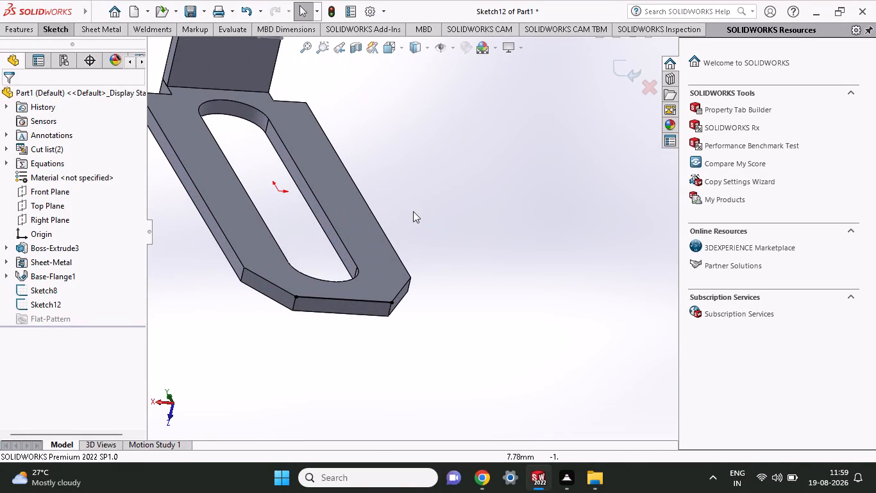
{"action": "middle_click_drag", "start_coordinate": [413, 212], "coordinate": [406, 195]}
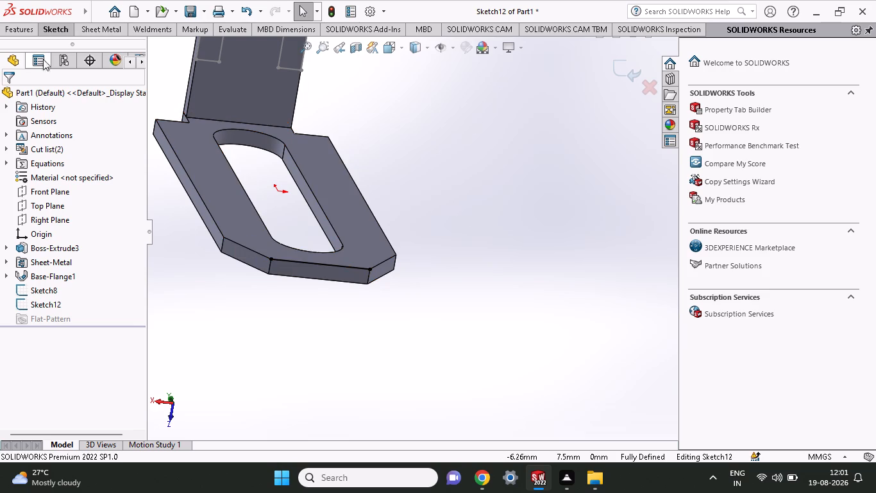
{"action": "left_click", "coordinate": [48, 31]}
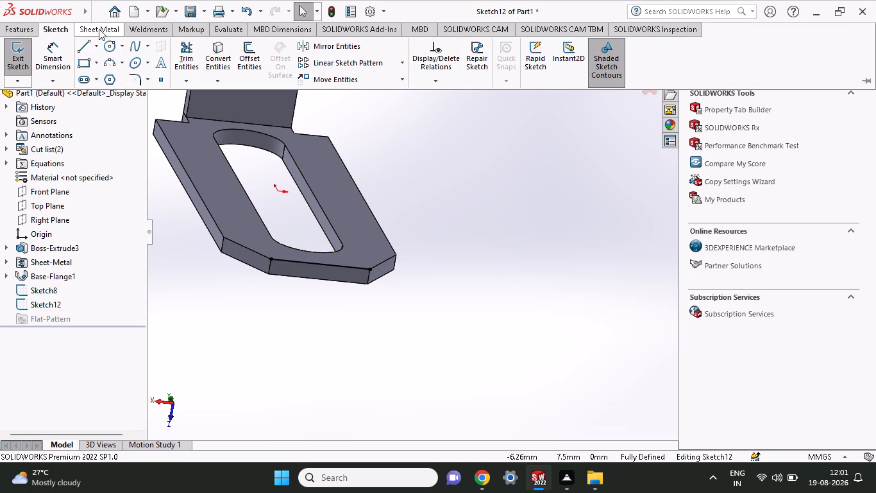
{"action": "left_click", "coordinate": [100, 27]}
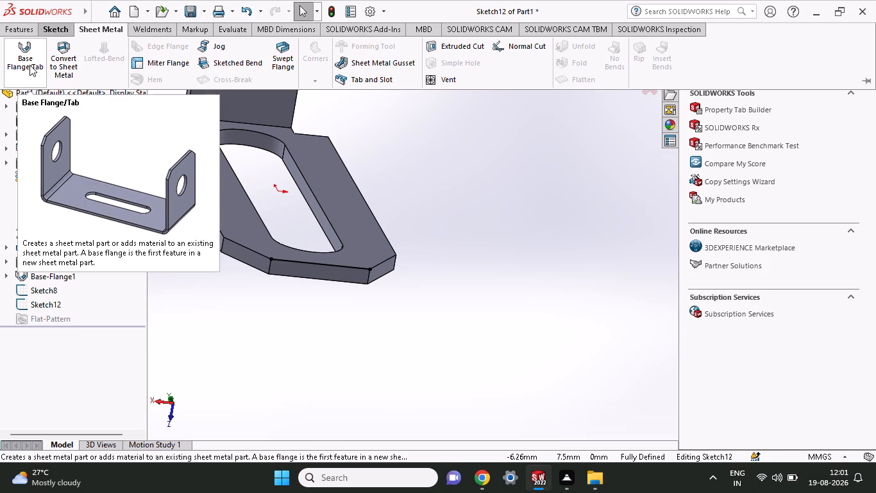
{"action": "left_click", "coordinate": [62, 51]}
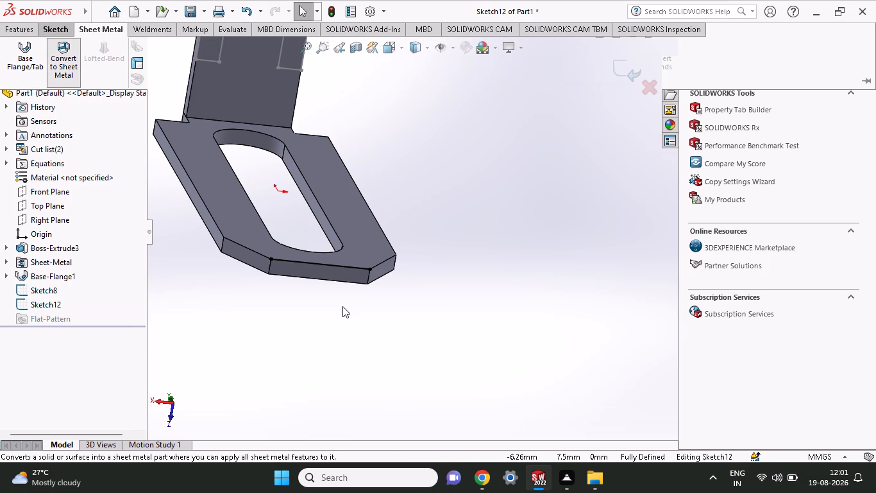
{"action": "scroll", "coordinate": [342, 306], "scroll_direction": "up", "scroll_amount": 5}
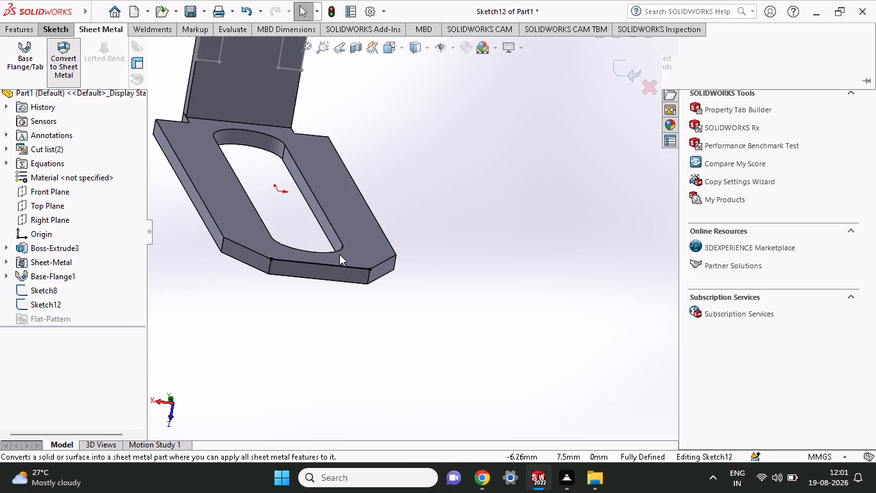
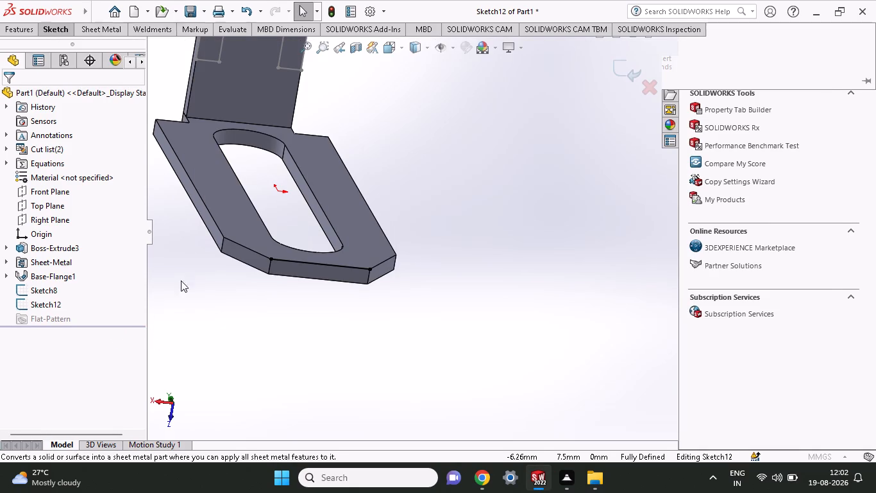
Convert the slotted plate to sheet metal, using its large upper face as the fixed face and keeping the default parameters.
{"action": "scroll", "coordinate": [255, 172], "scroll_direction": "up", "scroll_amount": 5}
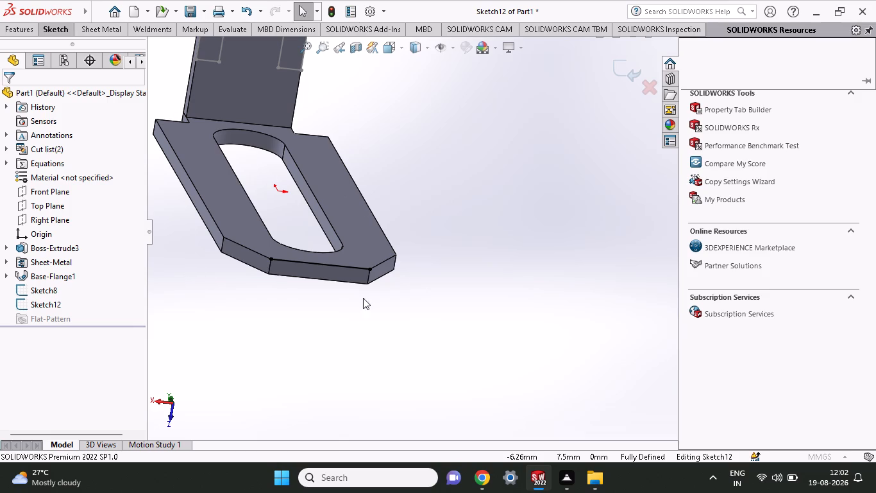
{"action": "scroll", "coordinate": [328, 205], "scroll_direction": "up", "scroll_amount": 1}
{"action": "scroll", "coordinate": [356, 123], "scroll_direction": "up", "scroll_amount": 4}
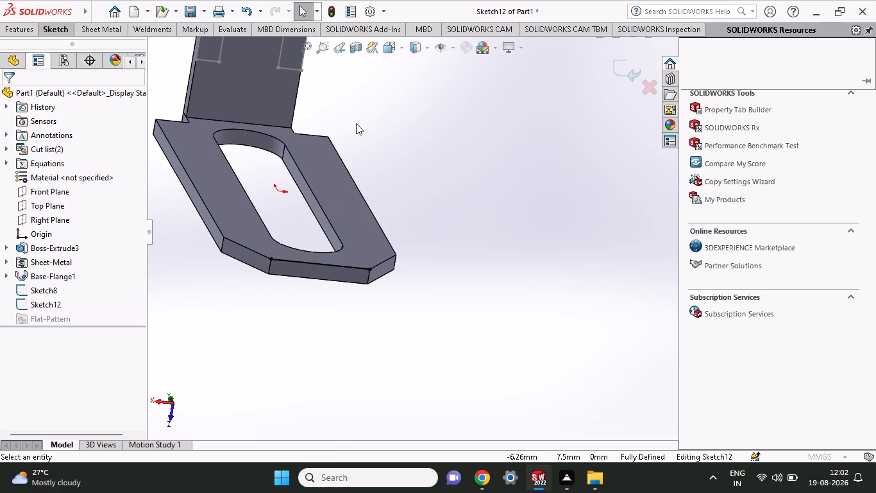
{"action": "scroll", "coordinate": [356, 123], "scroll_direction": "up", "scroll_amount": 3}
{"action": "scroll", "coordinate": [378, 130], "scroll_direction": "down", "scroll_amount": 4}
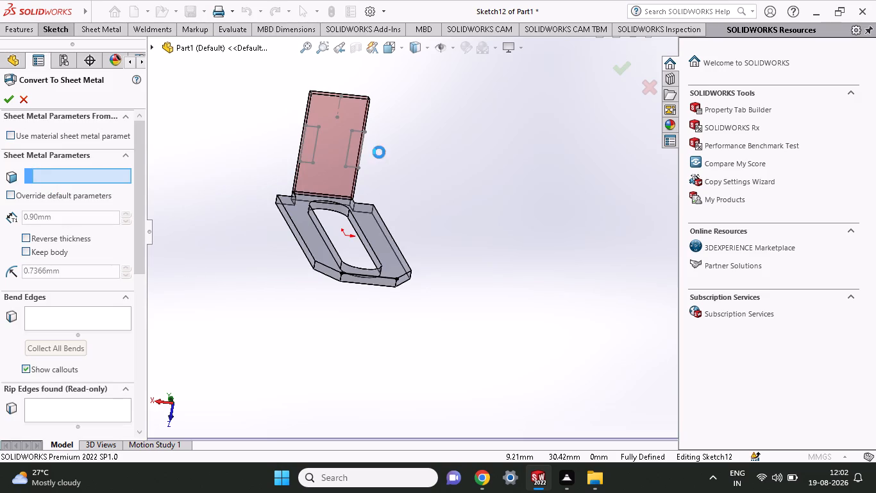
{"action": "scroll", "coordinate": [350, 153], "scroll_direction": "down", "scroll_amount": 1}
{"action": "left_click", "coordinate": [259, 184]}
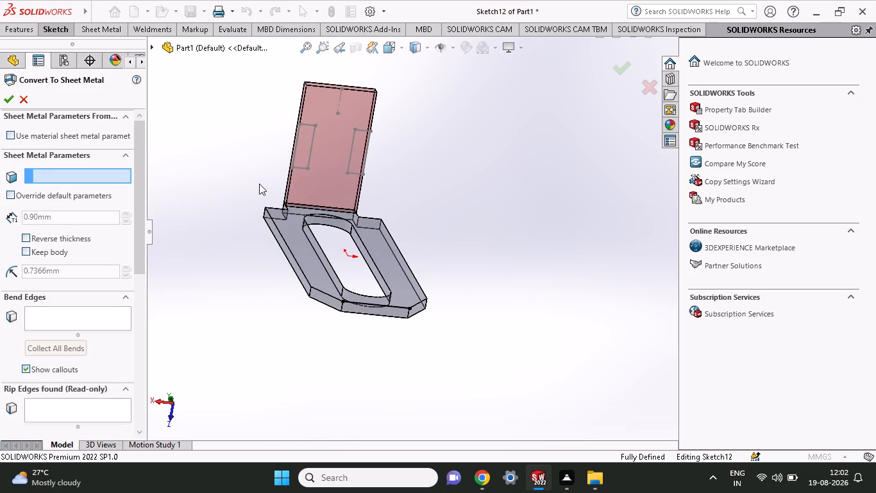
{"action": "left_click", "coordinate": [299, 260]}
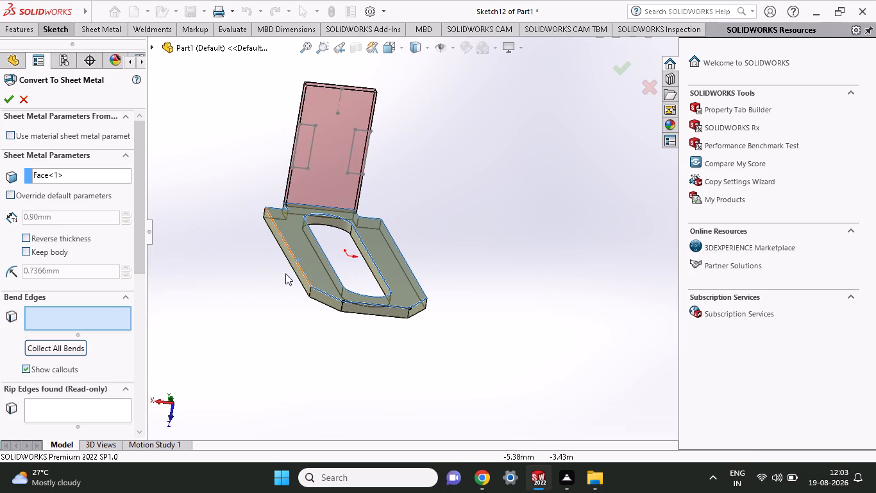
{"action": "left_click", "coordinate": [4, 96]}
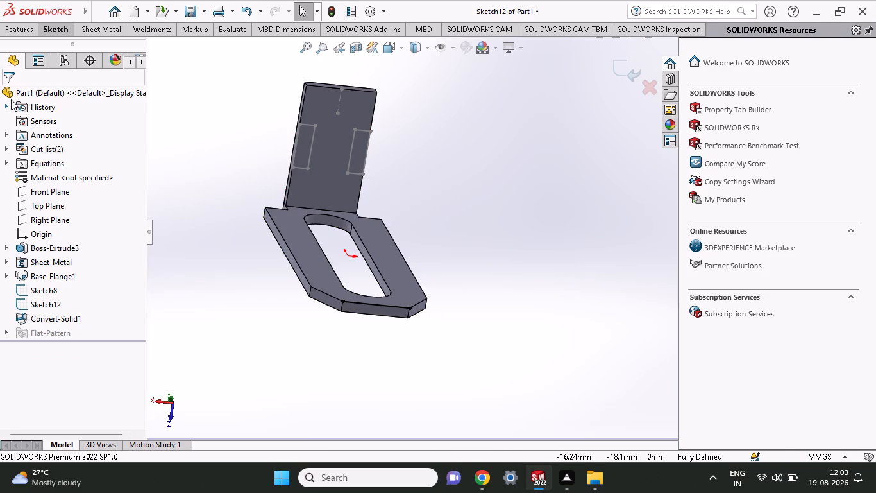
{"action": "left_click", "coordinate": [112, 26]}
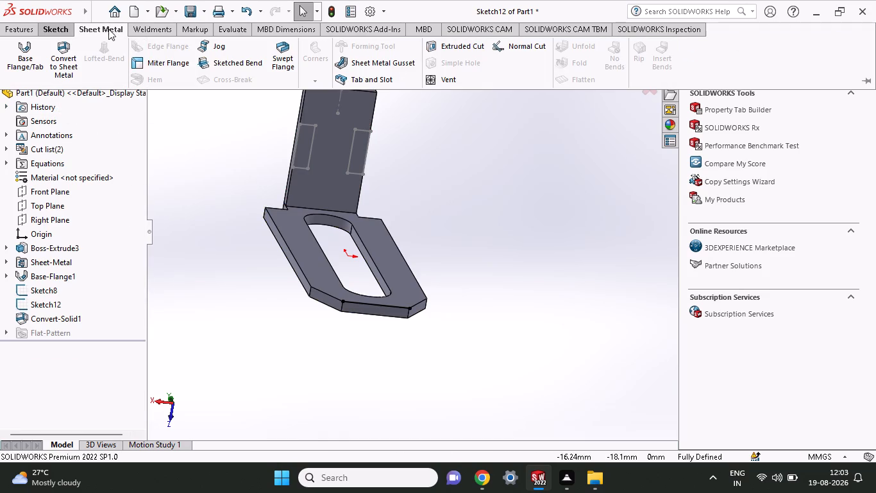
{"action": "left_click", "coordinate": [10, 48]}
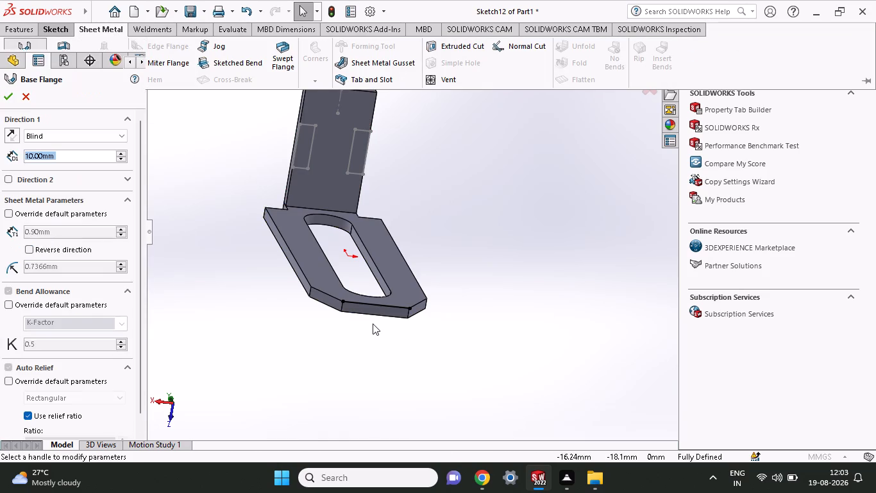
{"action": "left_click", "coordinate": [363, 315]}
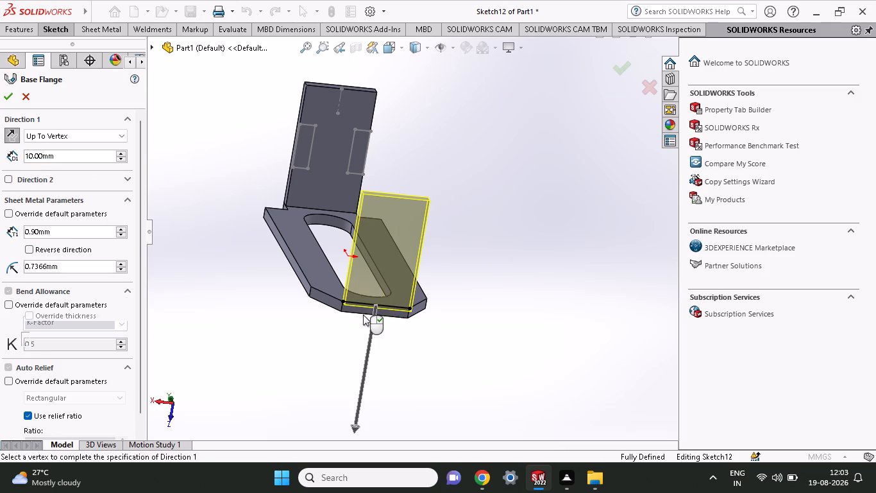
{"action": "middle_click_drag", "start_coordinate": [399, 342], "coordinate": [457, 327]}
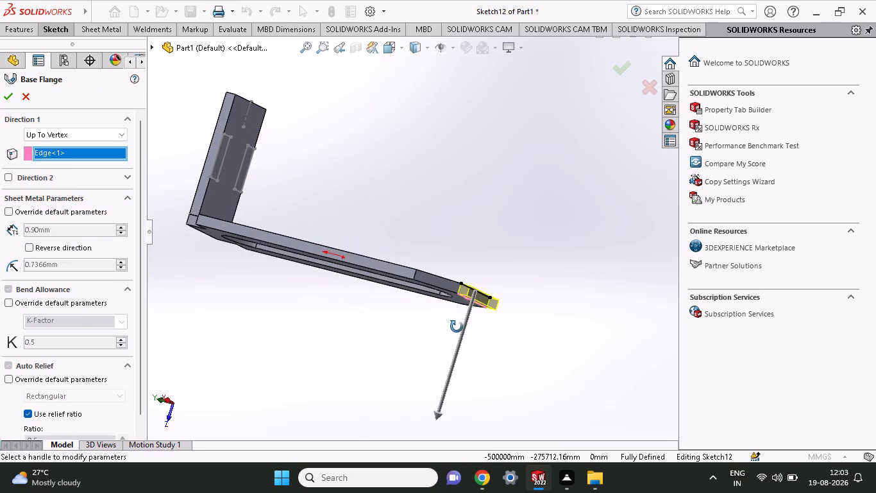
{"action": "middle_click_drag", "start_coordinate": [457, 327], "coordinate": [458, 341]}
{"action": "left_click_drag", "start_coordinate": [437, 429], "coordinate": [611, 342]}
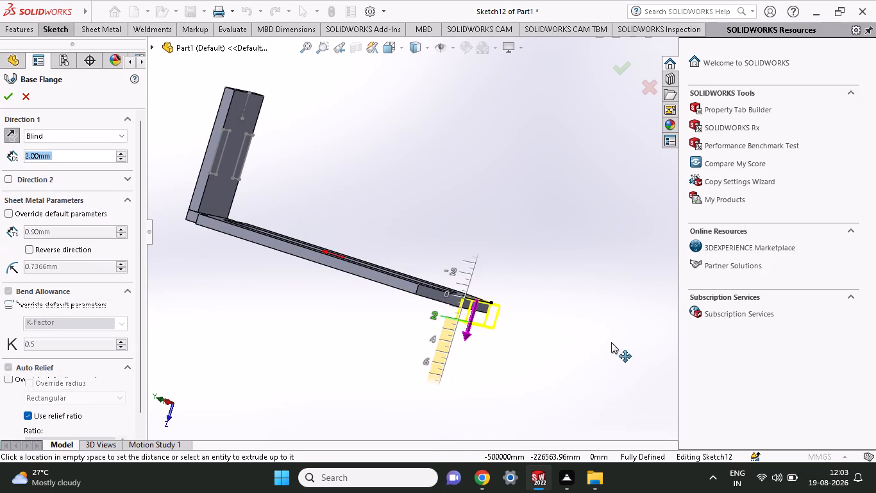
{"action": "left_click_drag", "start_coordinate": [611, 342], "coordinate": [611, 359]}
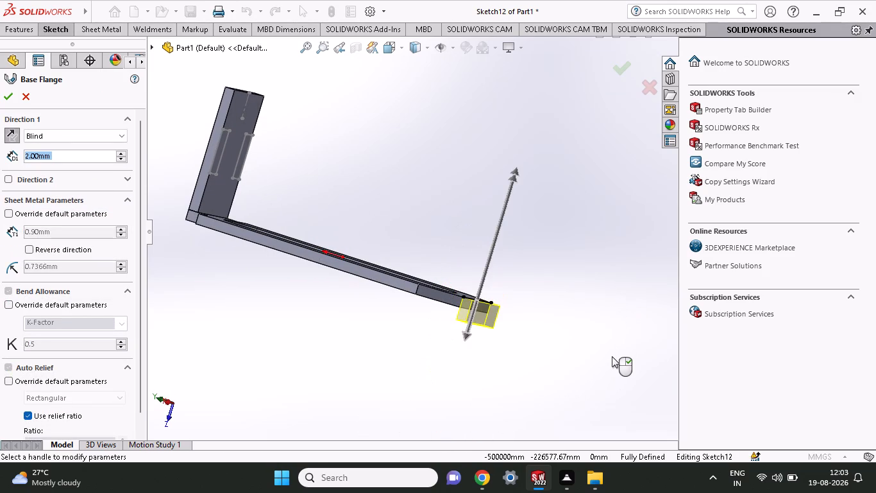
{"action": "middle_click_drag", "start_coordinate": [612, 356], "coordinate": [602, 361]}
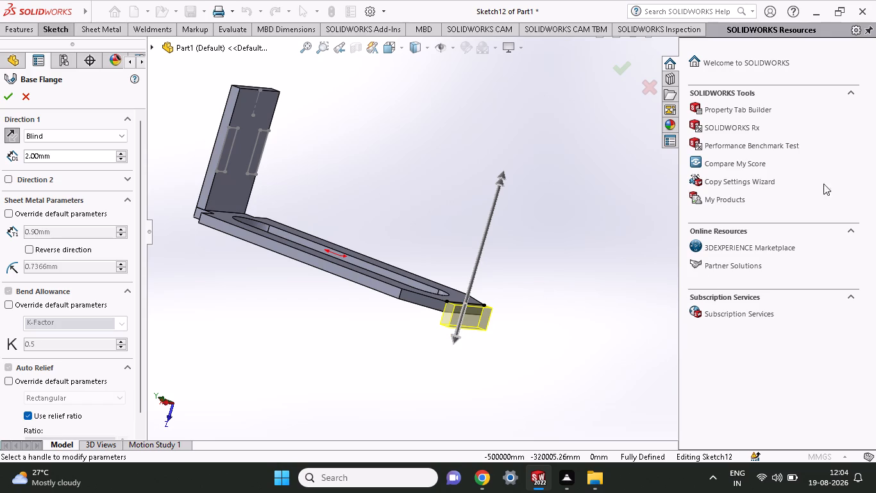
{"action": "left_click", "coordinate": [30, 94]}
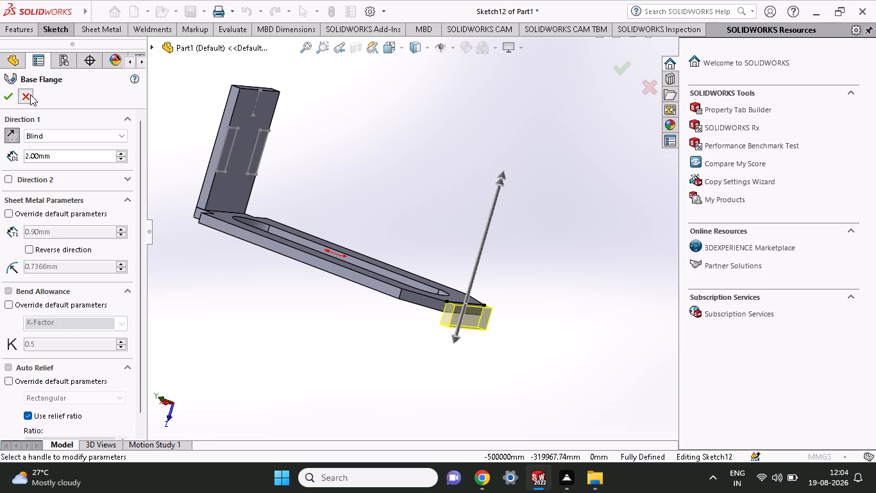
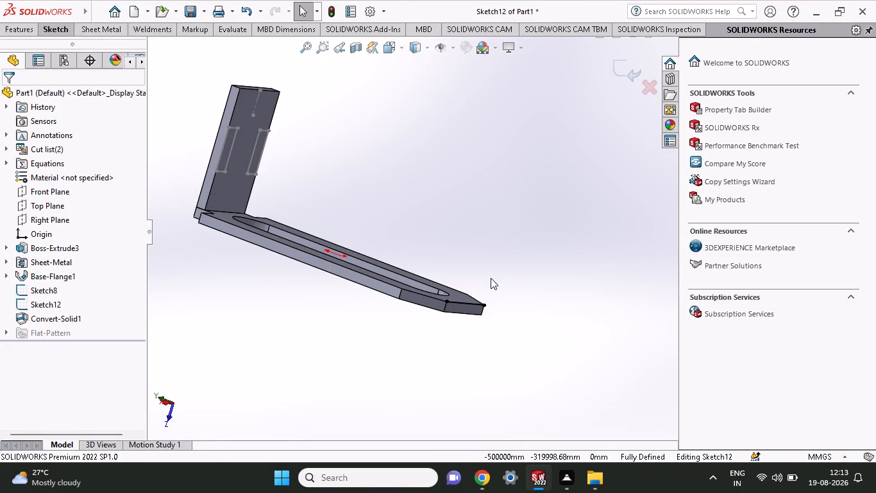
Delete the horizontal sketch line lying along the end edge of the slotted plate between the two chamfers.
{"action": "middle_click_drag", "start_coordinate": [543, 297], "coordinate": [509, 339]}
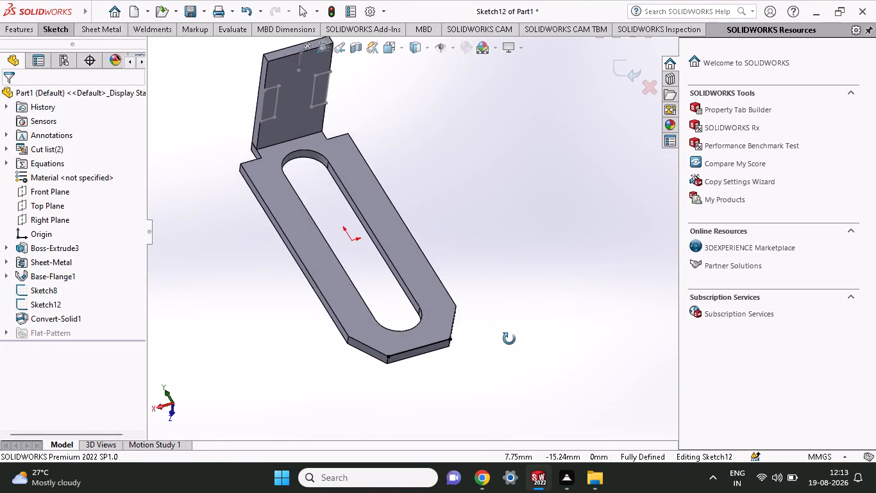
{"action": "middle_click_drag", "start_coordinate": [509, 339], "coordinate": [517, 321]}
{"action": "scroll", "coordinate": [258, 93], "scroll_direction": "up", "scroll_amount": 2}
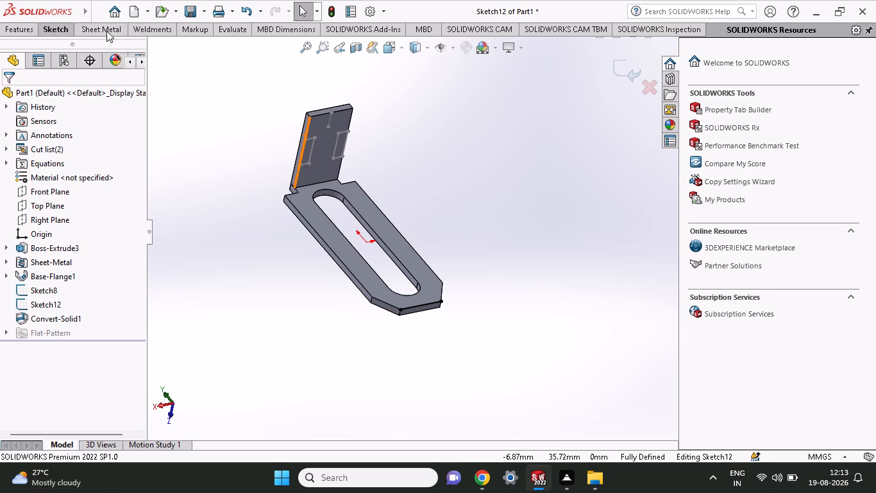
{"action": "left_click", "coordinate": [104, 27]}
{"action": "scroll", "coordinate": [104, 27], "scroll_direction": "up", "scroll_amount": 1}
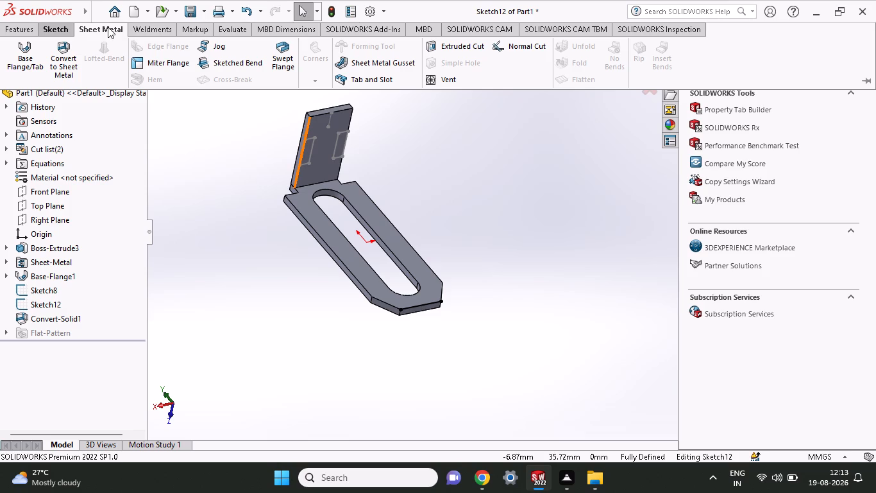
{"action": "scroll", "coordinate": [262, 144], "scroll_direction": "up", "scroll_amount": 2}
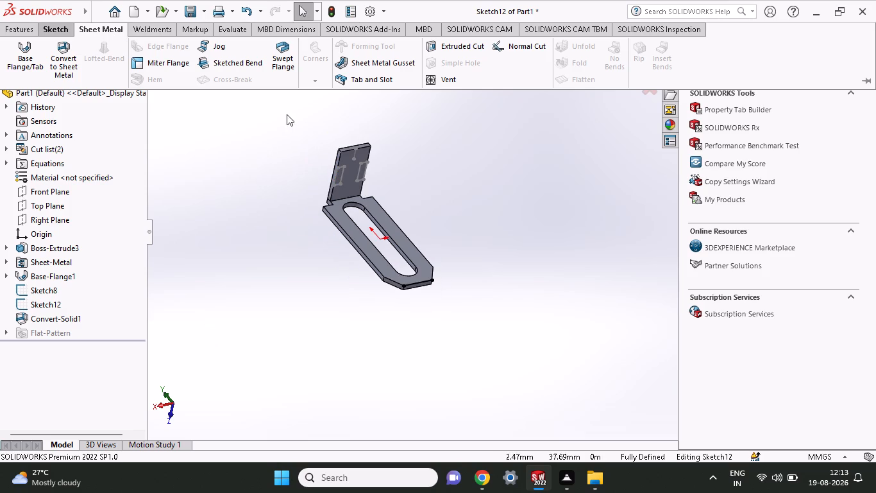
{"action": "left_click_drag", "start_coordinate": [287, 114], "coordinate": [473, 349]}
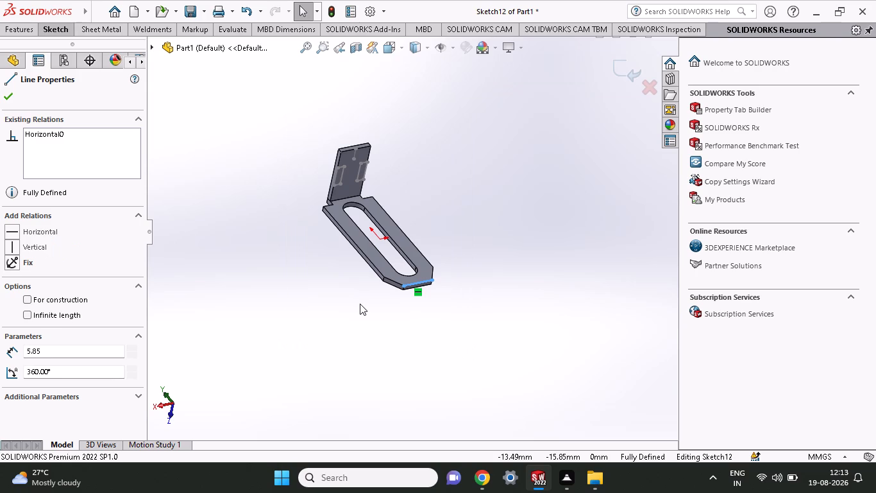
{"action": "key", "text": "Delete"}
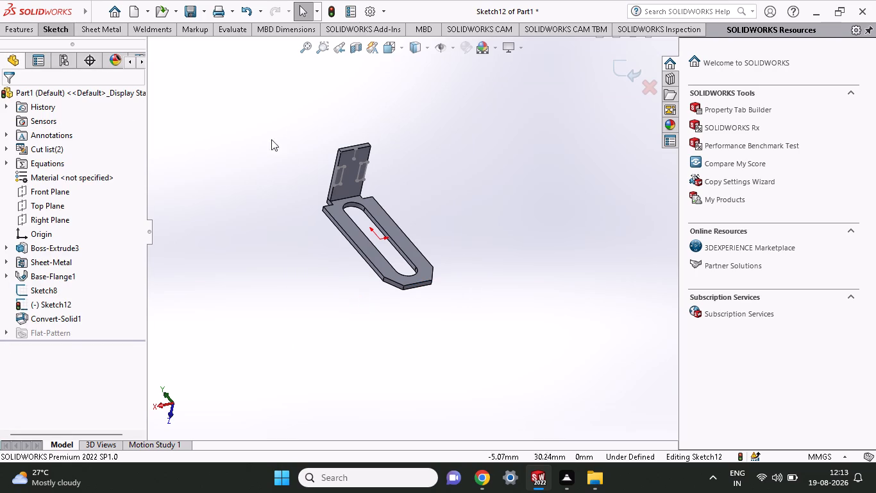
{"action": "left_click_drag", "start_coordinate": [279, 118], "coordinate": [498, 371]}
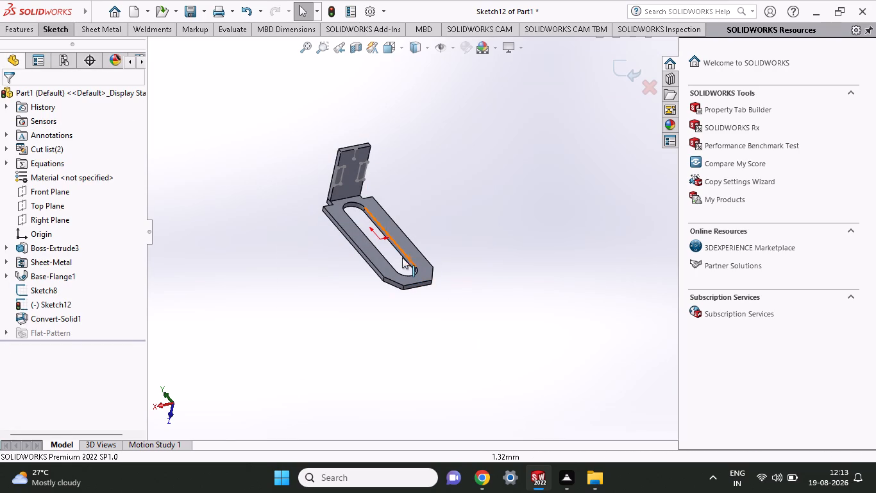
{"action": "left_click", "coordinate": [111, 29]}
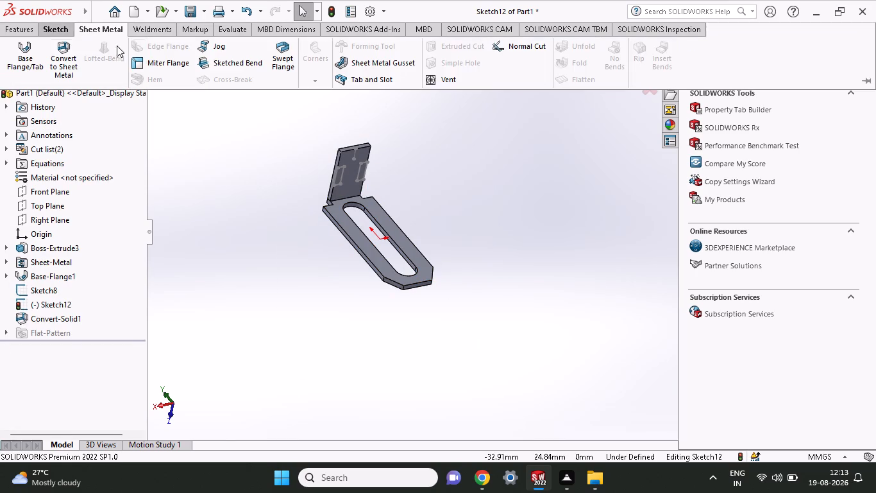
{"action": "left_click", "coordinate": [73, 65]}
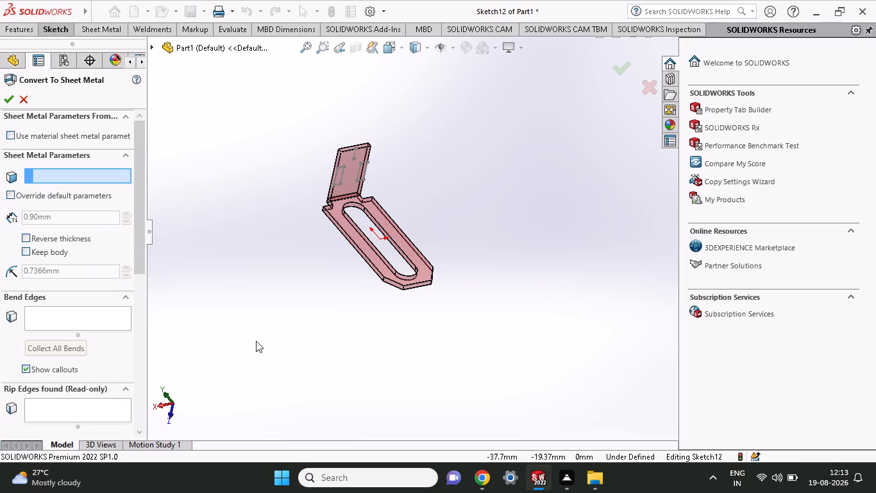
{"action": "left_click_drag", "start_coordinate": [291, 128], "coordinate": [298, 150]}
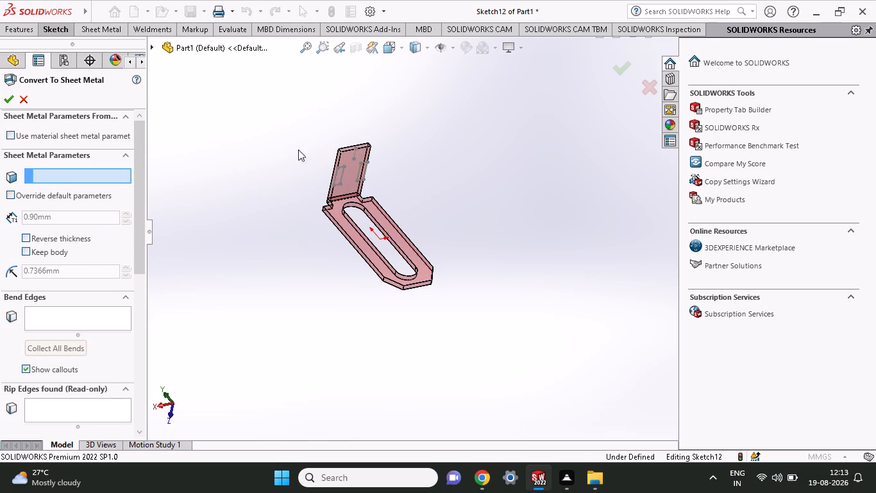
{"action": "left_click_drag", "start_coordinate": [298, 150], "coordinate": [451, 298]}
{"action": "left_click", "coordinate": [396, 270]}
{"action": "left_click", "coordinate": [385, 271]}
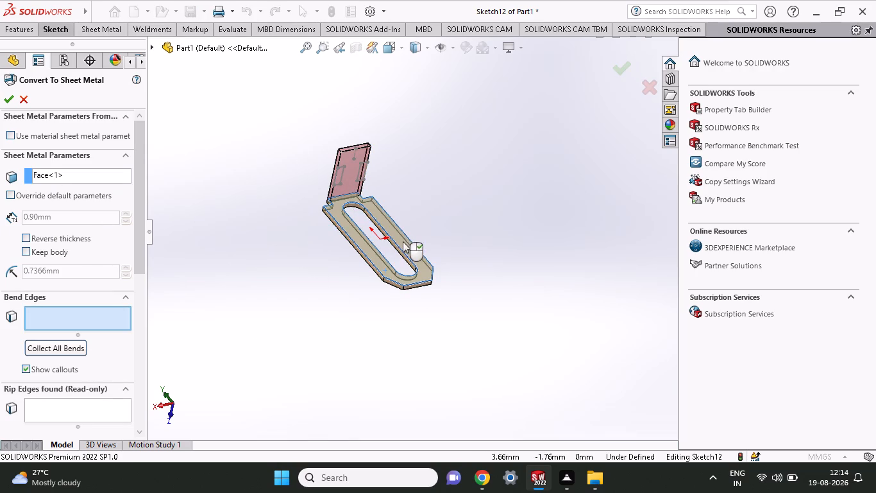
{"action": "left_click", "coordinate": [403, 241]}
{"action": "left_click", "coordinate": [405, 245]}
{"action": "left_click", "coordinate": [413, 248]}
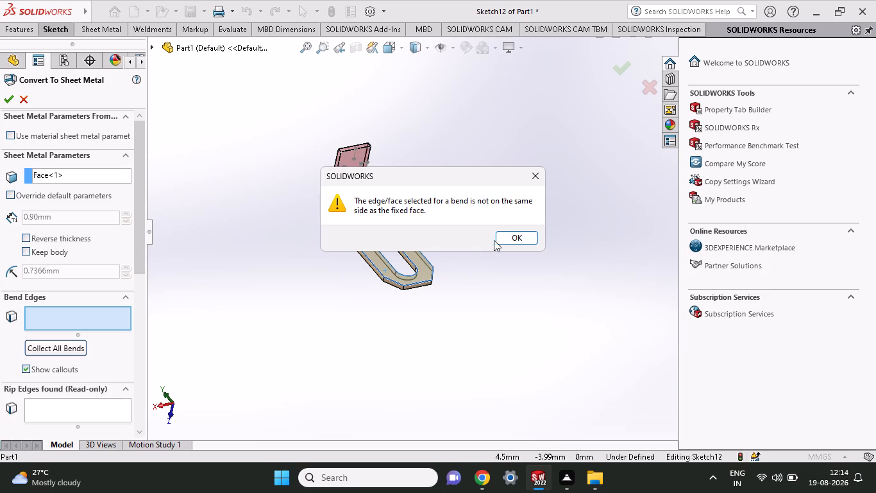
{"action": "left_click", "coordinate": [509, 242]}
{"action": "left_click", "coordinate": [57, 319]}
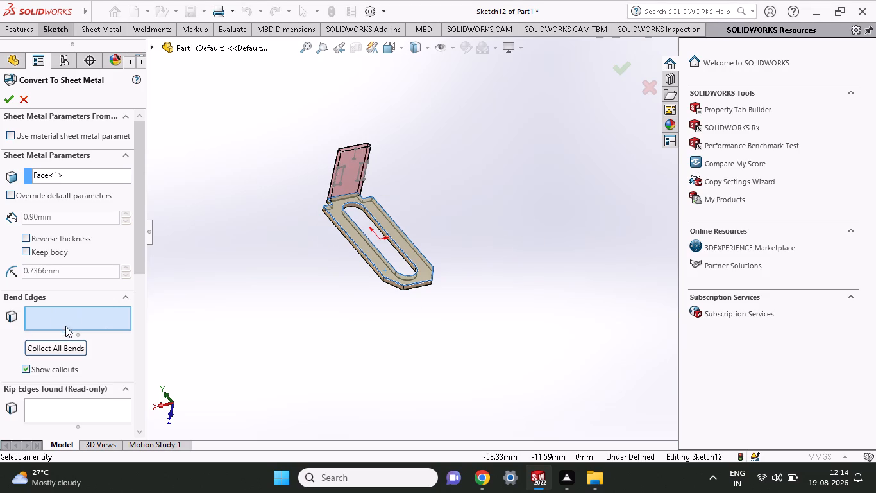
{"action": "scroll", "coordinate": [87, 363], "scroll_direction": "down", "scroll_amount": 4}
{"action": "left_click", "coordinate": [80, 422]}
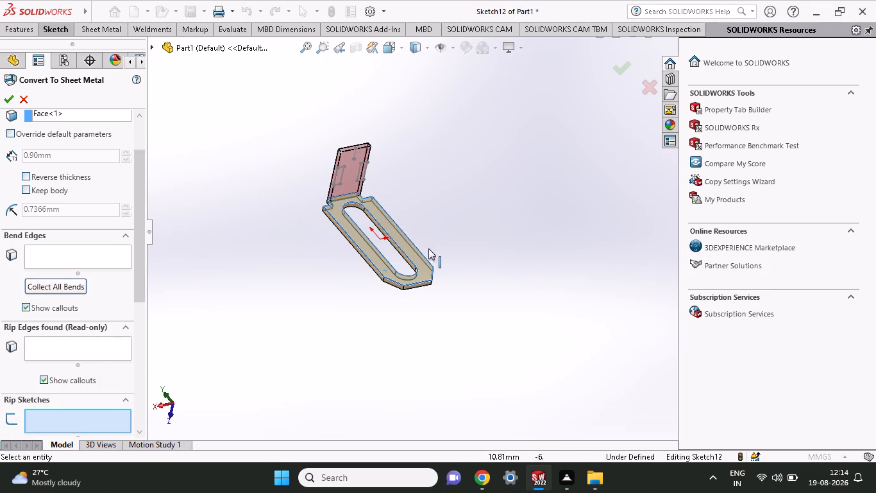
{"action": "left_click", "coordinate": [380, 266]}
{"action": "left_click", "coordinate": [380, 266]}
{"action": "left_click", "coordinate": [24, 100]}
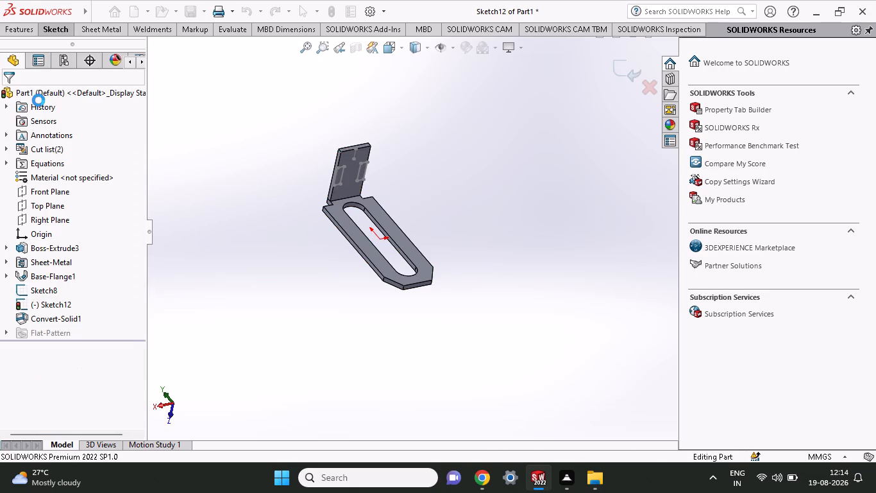
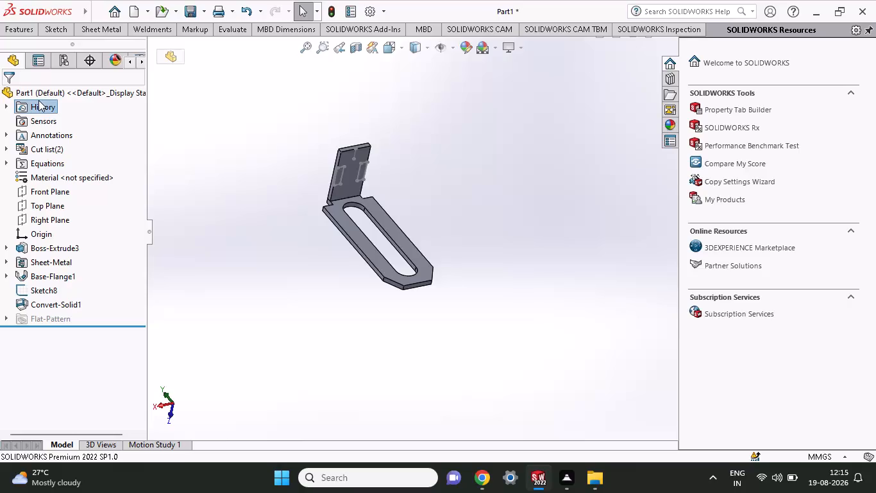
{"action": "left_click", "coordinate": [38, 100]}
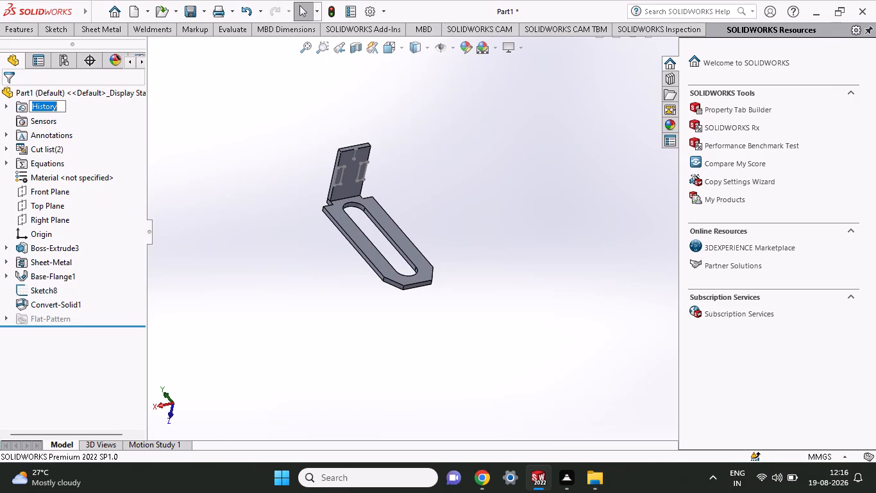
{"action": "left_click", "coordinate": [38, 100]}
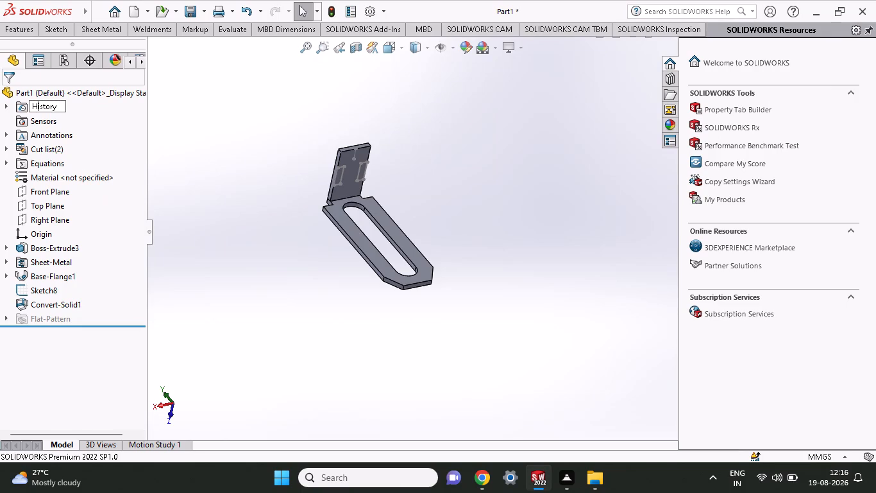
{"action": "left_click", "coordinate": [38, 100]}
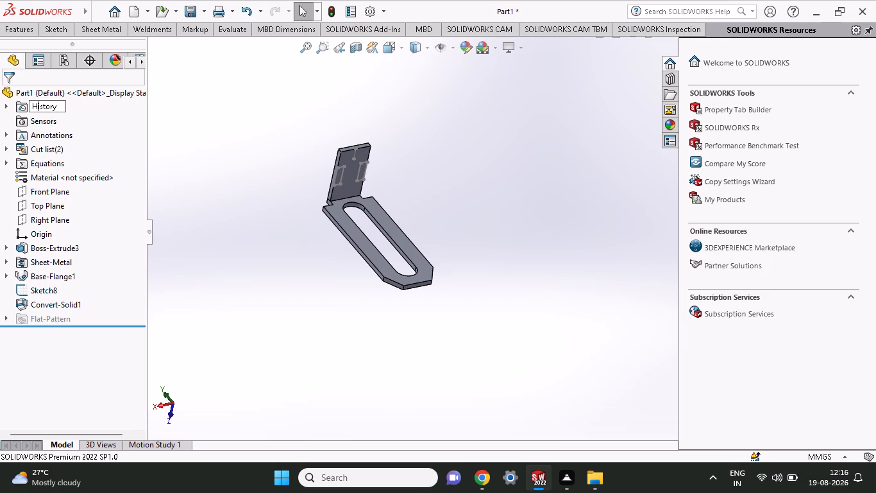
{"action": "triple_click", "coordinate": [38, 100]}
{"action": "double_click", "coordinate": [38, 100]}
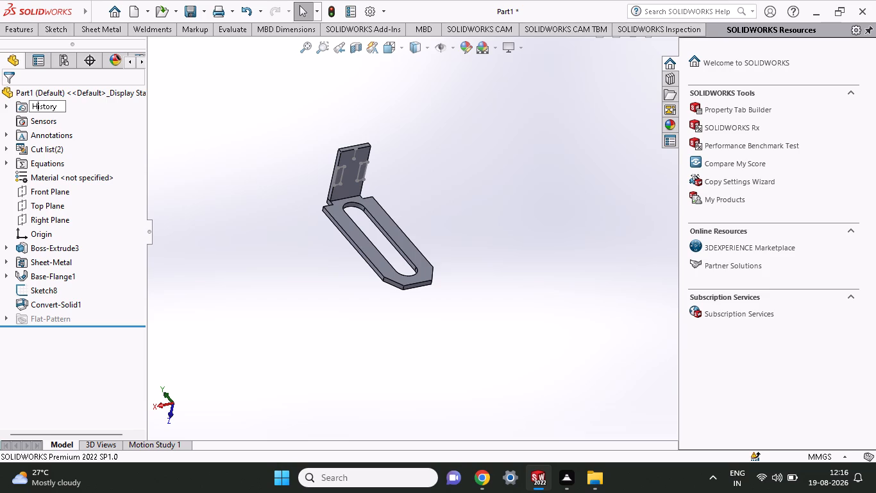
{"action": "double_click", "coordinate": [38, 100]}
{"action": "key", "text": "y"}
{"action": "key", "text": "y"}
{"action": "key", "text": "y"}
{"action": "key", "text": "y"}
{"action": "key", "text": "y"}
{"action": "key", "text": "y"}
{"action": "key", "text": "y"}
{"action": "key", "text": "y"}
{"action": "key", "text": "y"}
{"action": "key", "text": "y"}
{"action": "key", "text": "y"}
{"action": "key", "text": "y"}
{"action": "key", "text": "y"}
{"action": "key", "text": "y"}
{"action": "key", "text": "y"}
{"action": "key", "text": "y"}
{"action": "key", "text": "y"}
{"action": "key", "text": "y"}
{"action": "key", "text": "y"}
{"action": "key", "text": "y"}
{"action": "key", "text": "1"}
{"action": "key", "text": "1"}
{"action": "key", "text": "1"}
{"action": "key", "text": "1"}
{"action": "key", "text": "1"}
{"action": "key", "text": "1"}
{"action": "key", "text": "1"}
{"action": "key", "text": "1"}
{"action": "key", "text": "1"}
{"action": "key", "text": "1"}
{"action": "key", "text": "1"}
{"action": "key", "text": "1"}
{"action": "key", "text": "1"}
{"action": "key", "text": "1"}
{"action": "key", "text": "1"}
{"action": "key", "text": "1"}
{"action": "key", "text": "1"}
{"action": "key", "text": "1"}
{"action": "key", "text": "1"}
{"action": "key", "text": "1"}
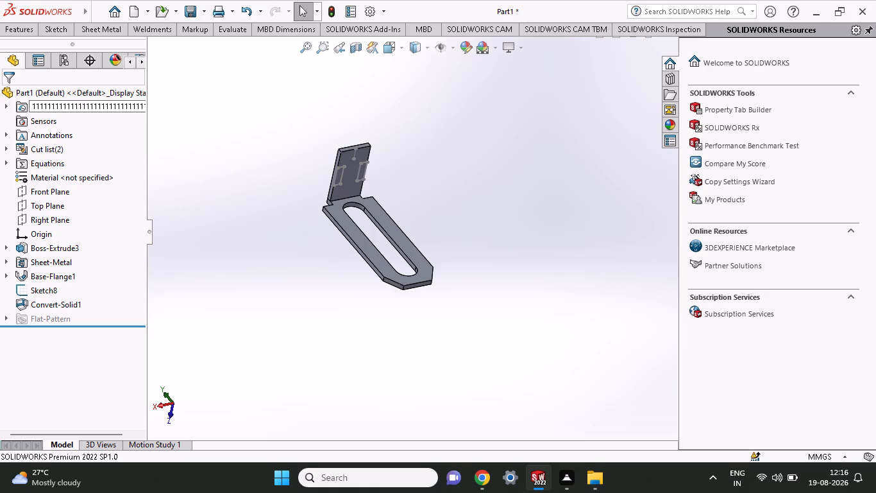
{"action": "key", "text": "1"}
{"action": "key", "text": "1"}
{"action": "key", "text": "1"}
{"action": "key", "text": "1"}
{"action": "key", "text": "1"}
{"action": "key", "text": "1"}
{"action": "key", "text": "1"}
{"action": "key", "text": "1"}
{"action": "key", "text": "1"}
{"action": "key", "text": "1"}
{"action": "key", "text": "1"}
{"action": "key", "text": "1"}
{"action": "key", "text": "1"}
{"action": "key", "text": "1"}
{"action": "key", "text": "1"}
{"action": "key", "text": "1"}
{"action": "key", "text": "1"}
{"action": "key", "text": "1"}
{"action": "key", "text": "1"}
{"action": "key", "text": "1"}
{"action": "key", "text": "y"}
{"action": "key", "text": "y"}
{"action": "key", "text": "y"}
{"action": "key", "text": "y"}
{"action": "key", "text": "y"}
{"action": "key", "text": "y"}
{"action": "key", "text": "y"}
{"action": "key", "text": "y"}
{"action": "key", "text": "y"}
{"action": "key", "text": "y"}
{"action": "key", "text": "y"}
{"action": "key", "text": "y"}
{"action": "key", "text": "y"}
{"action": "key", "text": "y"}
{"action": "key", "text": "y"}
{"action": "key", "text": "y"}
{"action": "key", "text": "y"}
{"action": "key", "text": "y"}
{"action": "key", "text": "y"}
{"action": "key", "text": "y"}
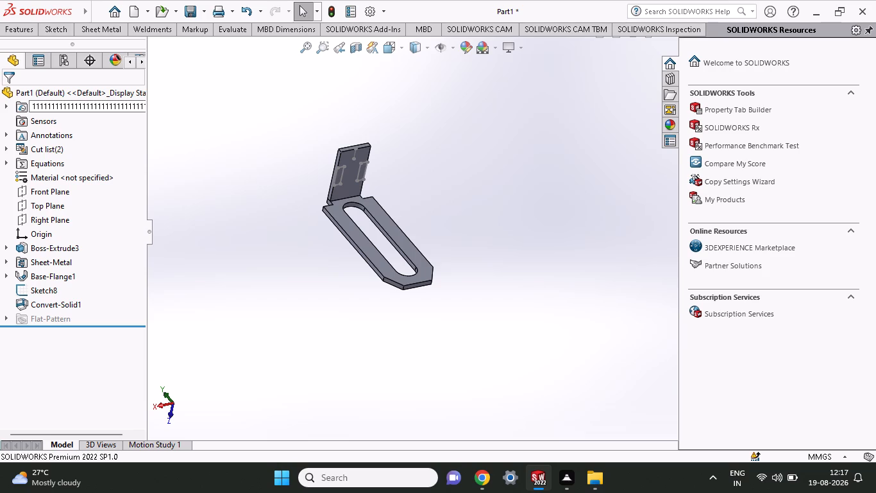
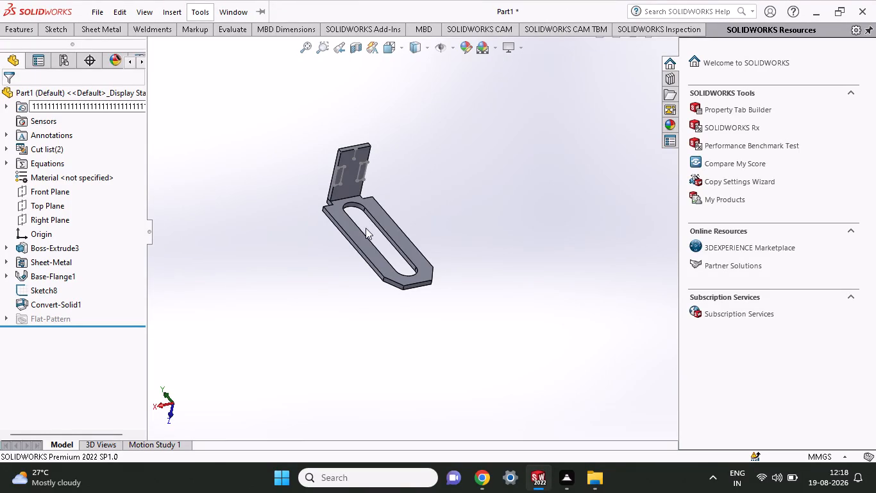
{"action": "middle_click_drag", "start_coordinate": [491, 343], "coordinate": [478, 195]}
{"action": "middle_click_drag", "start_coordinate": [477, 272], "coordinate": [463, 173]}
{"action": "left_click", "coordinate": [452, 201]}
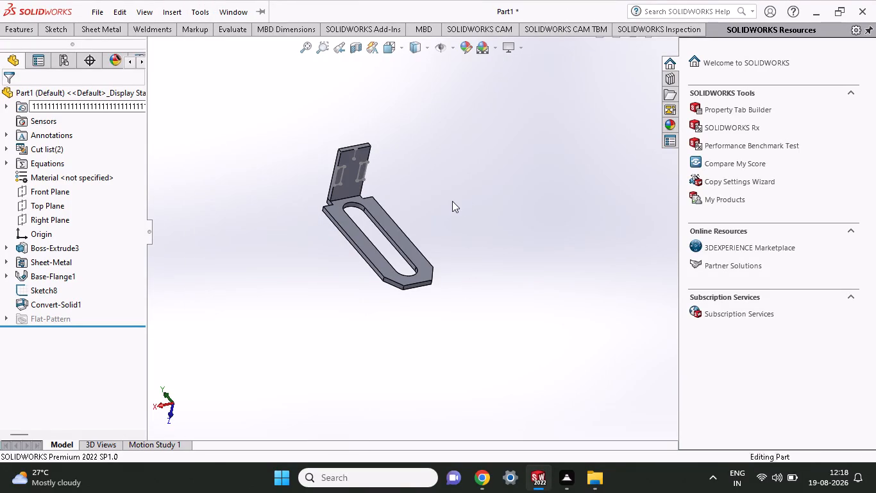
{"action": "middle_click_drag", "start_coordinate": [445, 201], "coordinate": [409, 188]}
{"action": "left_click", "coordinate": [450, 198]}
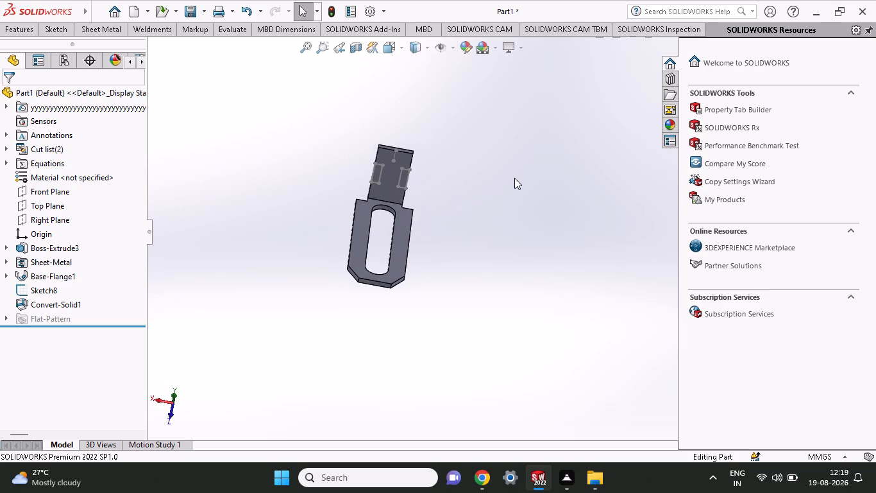
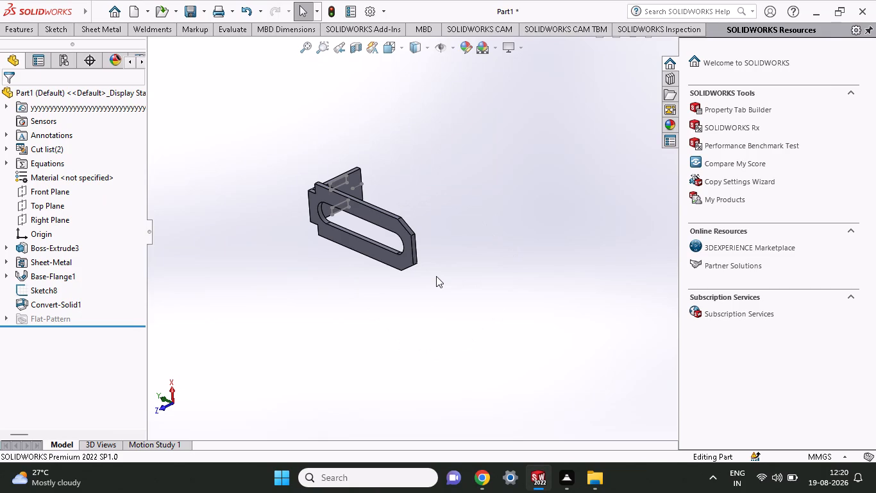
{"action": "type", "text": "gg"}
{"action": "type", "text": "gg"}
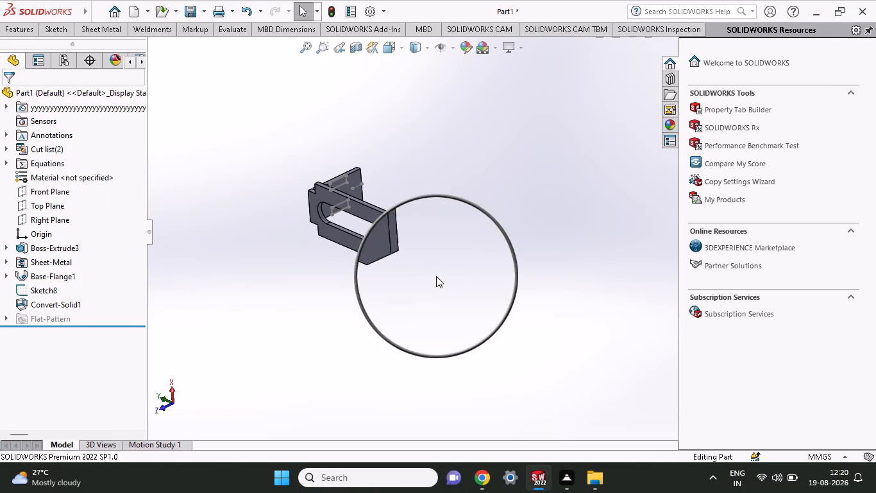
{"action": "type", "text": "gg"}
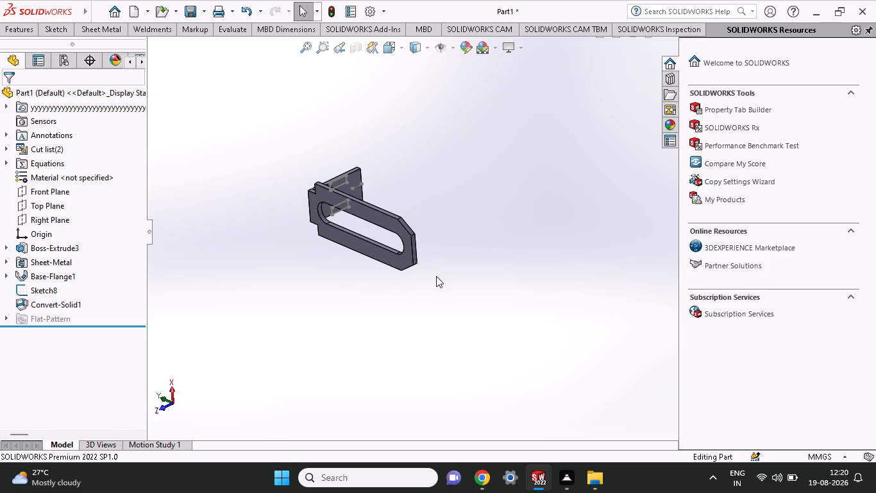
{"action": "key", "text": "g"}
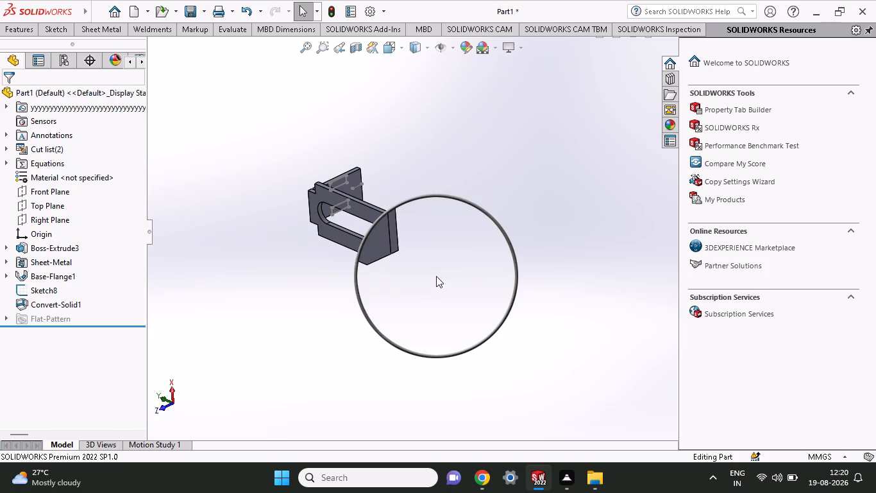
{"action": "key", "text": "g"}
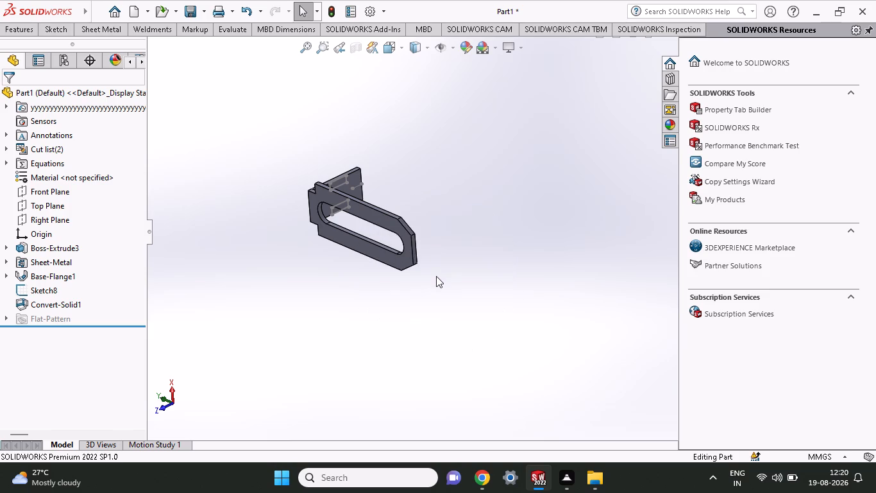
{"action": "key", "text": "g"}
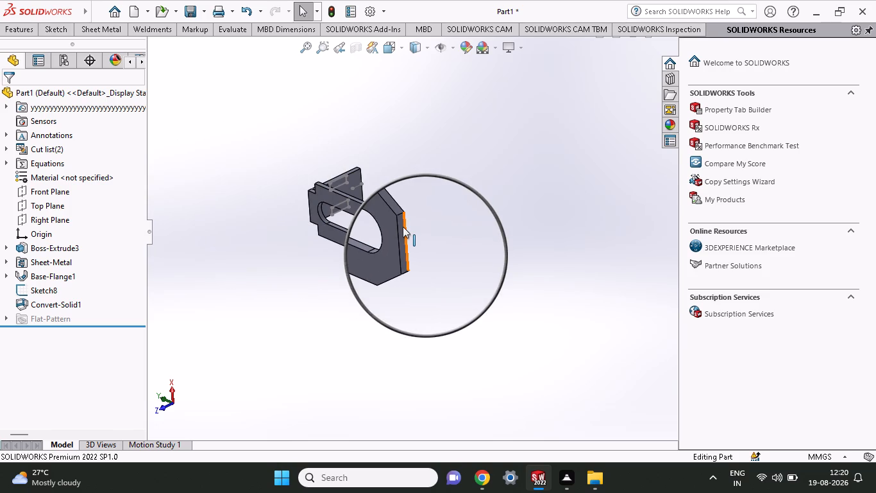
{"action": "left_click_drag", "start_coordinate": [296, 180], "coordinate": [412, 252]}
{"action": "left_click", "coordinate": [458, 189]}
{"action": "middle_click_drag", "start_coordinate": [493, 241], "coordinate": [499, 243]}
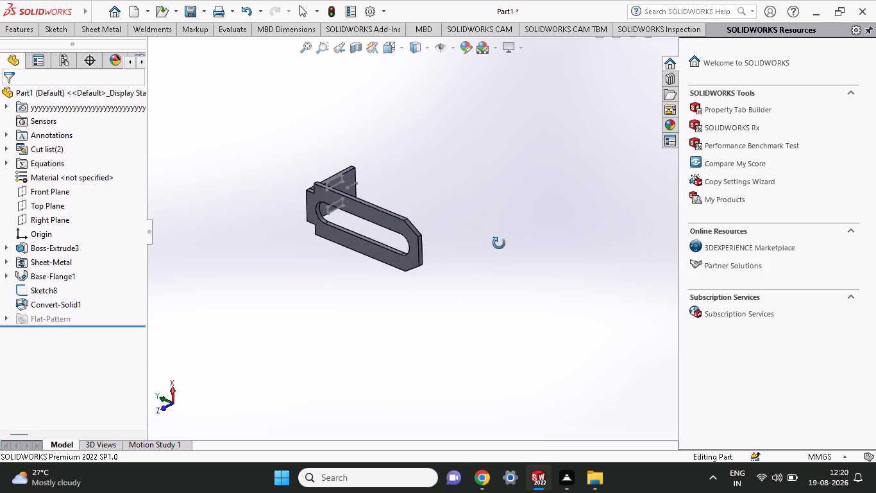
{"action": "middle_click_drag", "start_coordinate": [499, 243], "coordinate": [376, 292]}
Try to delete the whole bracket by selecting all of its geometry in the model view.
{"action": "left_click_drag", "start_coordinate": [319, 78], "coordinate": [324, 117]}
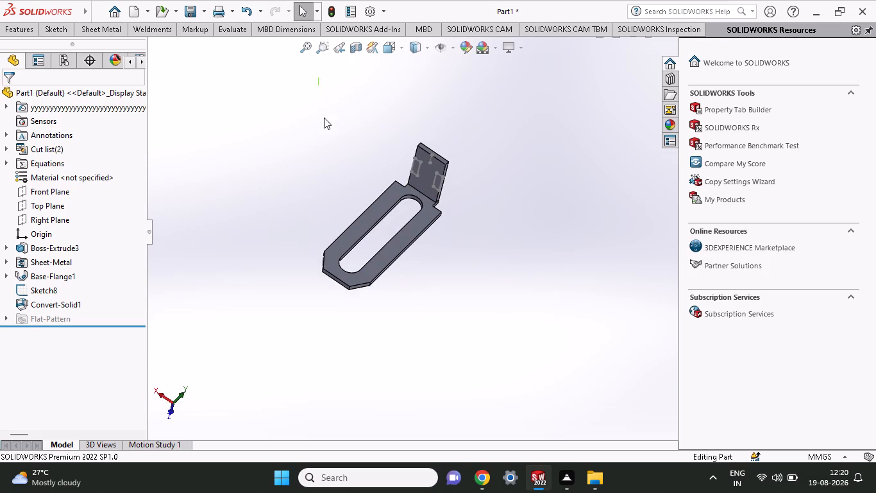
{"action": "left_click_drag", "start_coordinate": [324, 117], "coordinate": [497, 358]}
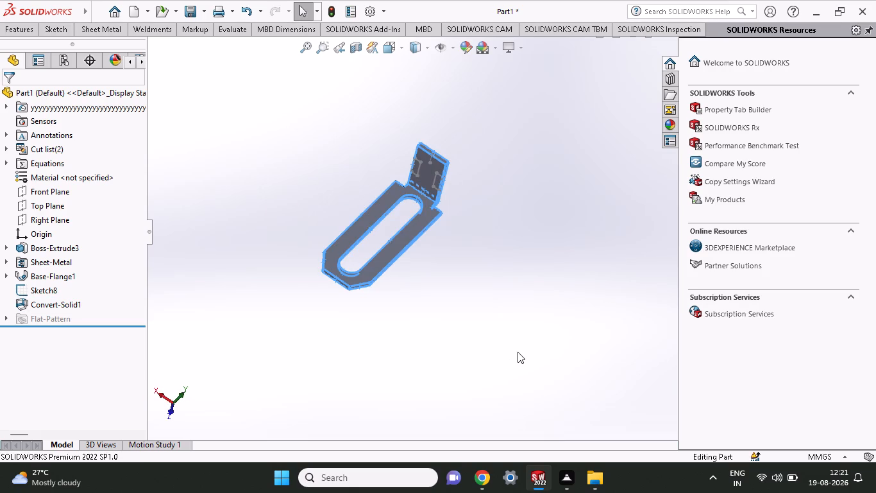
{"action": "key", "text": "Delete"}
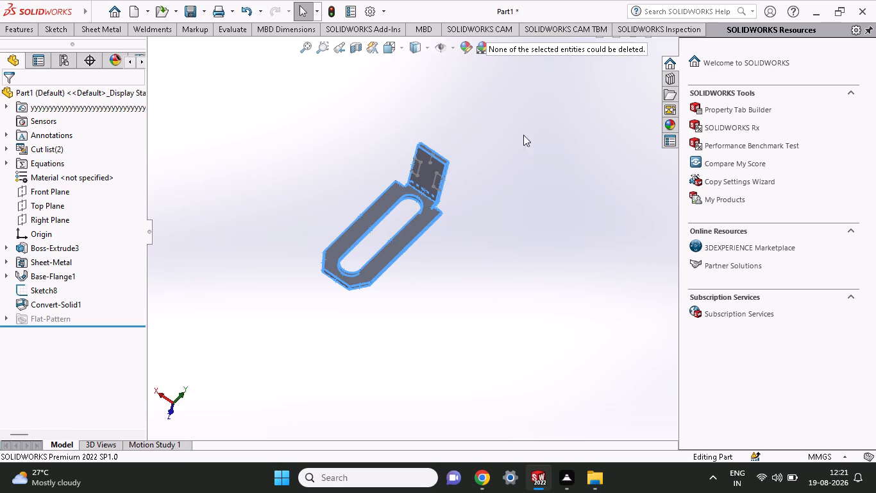
Delete every modelled feature from Boss-Extrude3 through Flat-Pattern, along with the leftover slotted plate sketch.
{"action": "left_click_drag", "start_coordinate": [88, 329], "coordinate": [97, 304]}
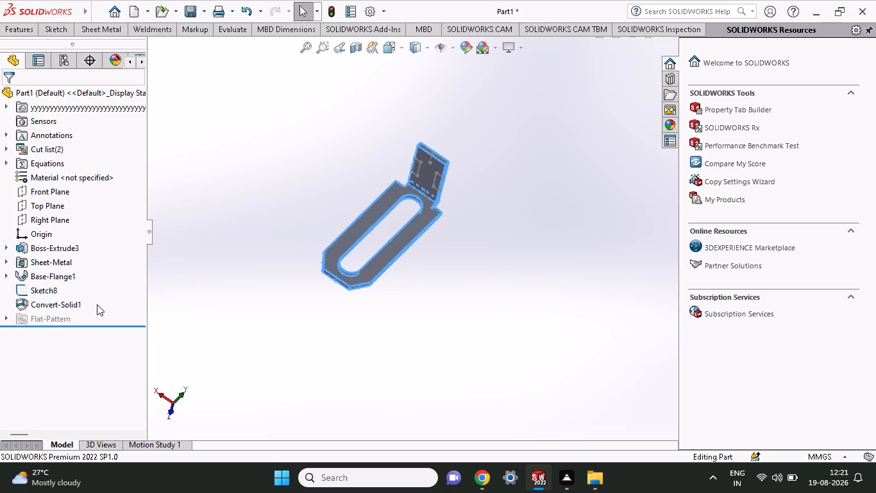
{"action": "left_click_drag", "start_coordinate": [97, 304], "coordinate": [101, 304]}
{"action": "left_click_drag", "start_coordinate": [106, 319], "coordinate": [47, 270]}
{"action": "left_click_drag", "start_coordinate": [47, 270], "coordinate": [5, 252]}
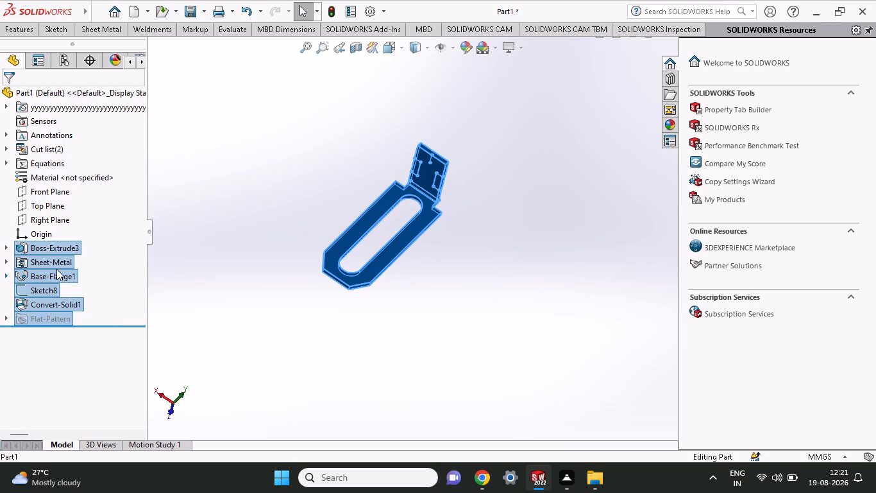
{"action": "right_click", "coordinate": [56, 269]}
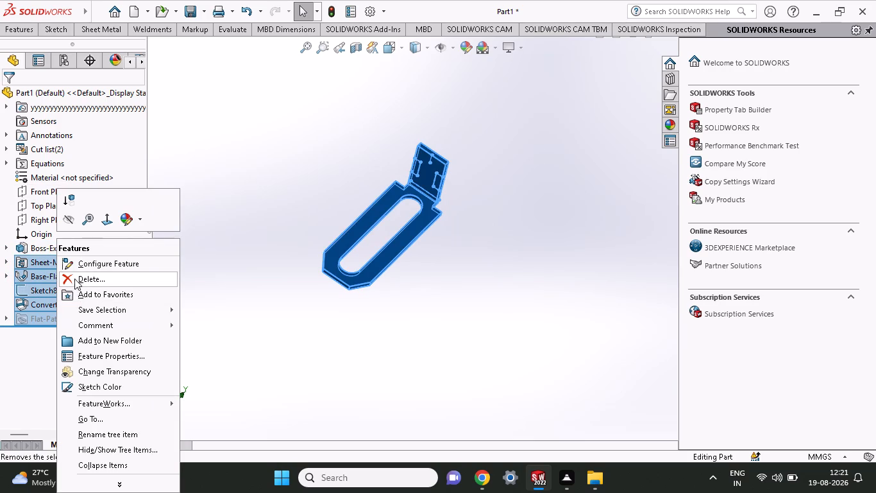
{"action": "left_click", "coordinate": [74, 279]}
{"action": "left_click", "coordinate": [517, 229]}
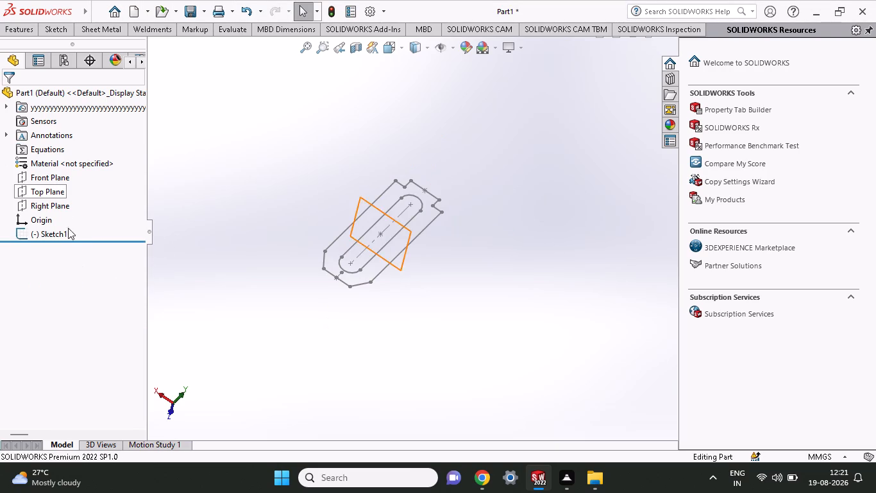
{"action": "right_click", "coordinate": [69, 230]}
{"action": "left_click", "coordinate": [94, 315]}
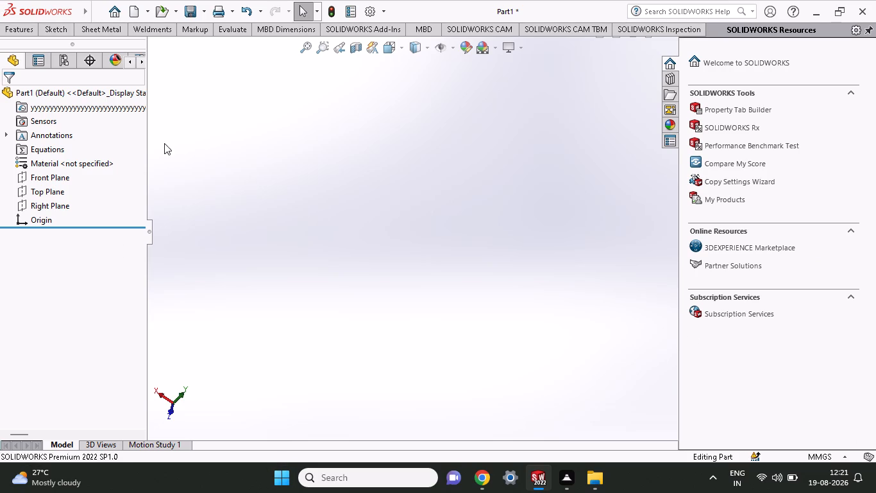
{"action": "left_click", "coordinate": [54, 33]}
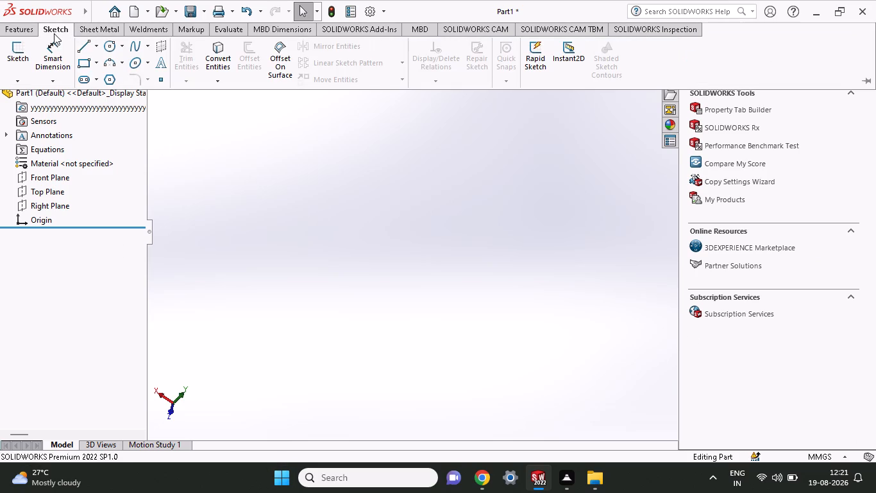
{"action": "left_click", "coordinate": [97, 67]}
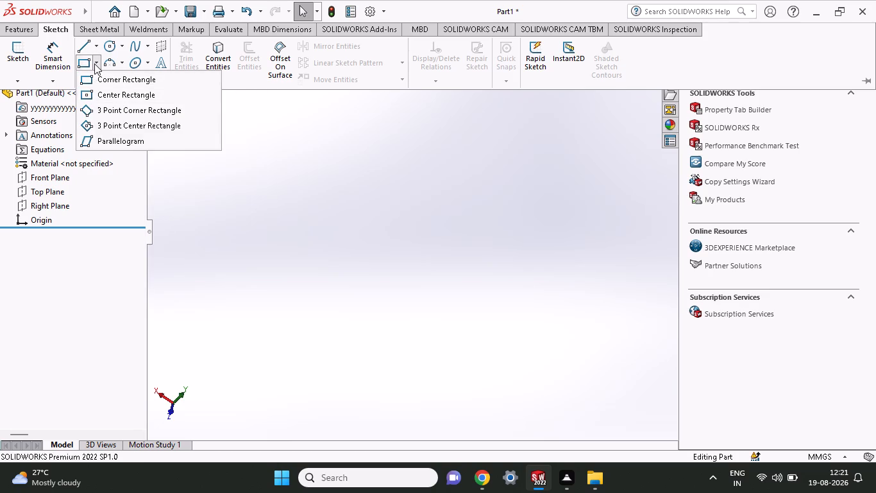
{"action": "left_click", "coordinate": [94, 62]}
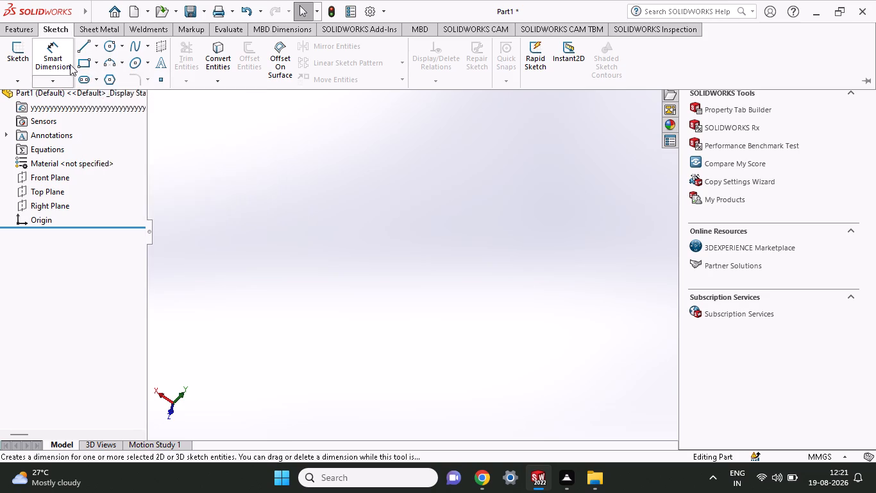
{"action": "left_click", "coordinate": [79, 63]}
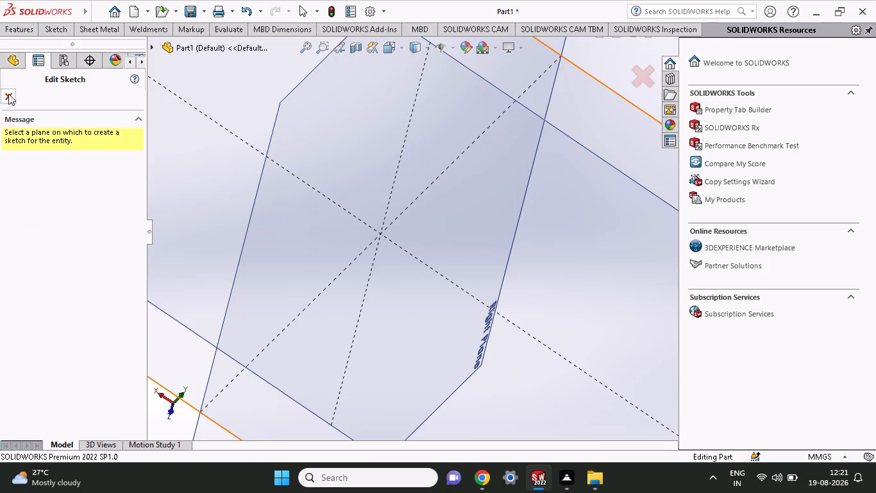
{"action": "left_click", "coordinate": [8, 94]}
Start a sketch on the Top Plane and draw an upright center rectangle about 67 mm wide, centred on the origin.
{"action": "left_click", "coordinate": [51, 196]}
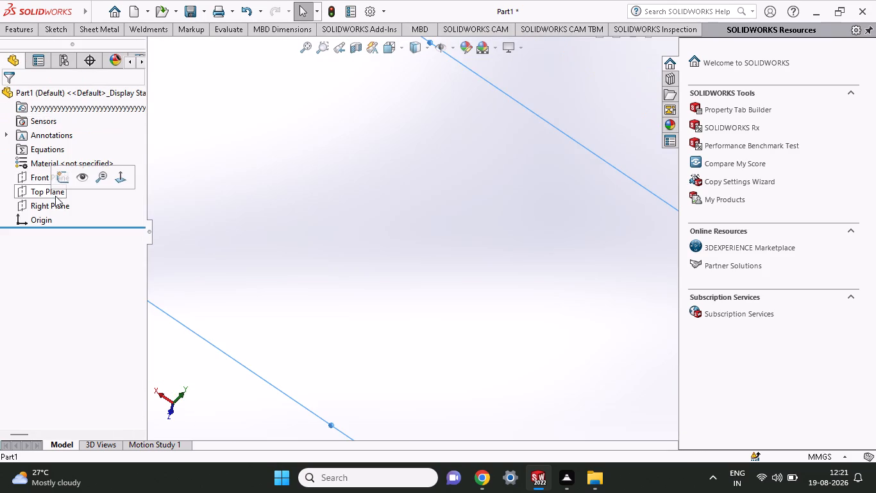
{"action": "left_click", "coordinate": [55, 174]}
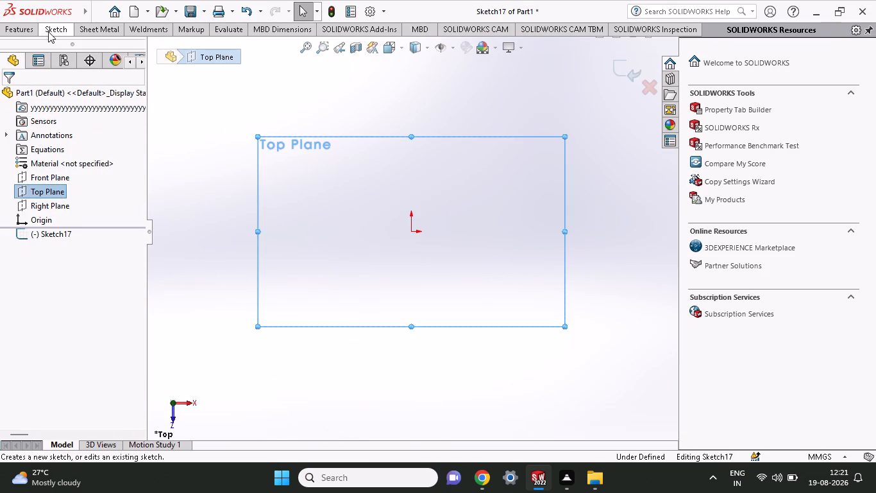
{"action": "left_click", "coordinate": [48, 31]}
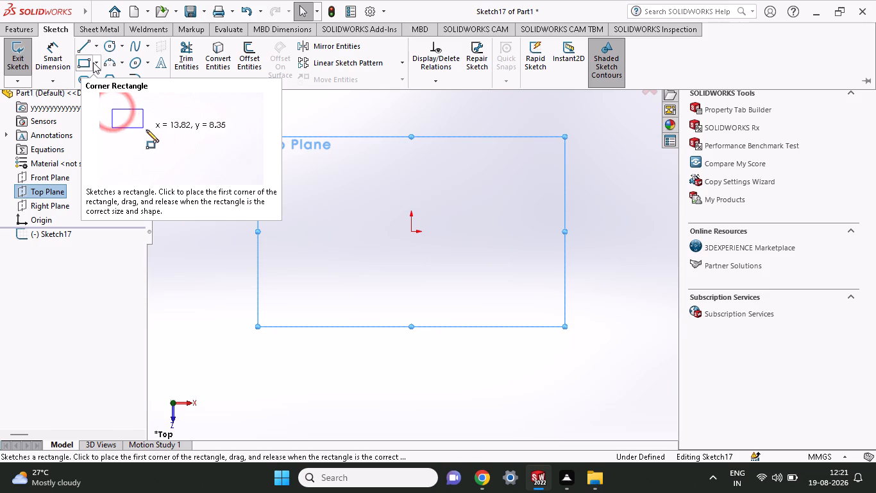
{"action": "left_click", "coordinate": [93, 62]}
{"action": "left_click", "coordinate": [97, 98]}
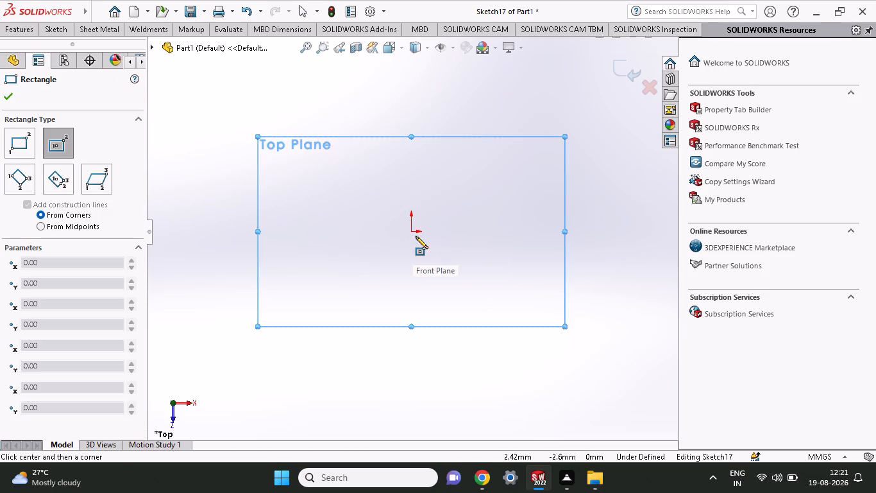
{"action": "left_click", "coordinate": [412, 234]}
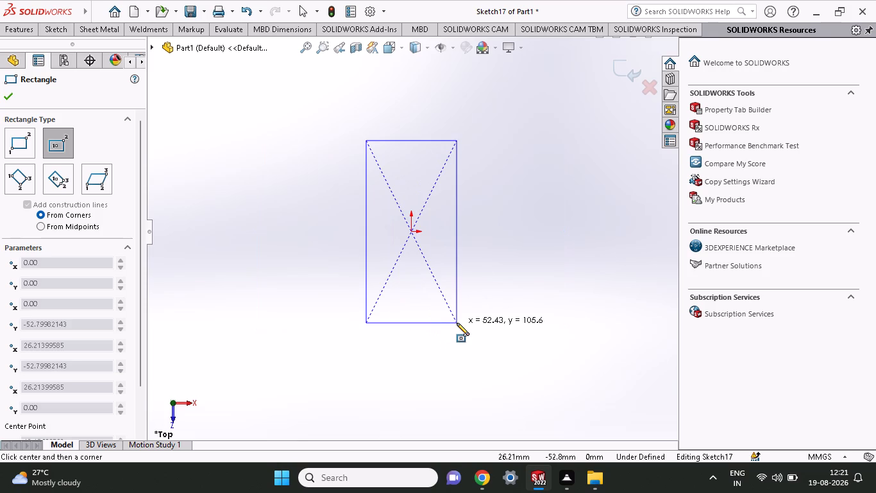
{"action": "left_click", "coordinate": [469, 363]}
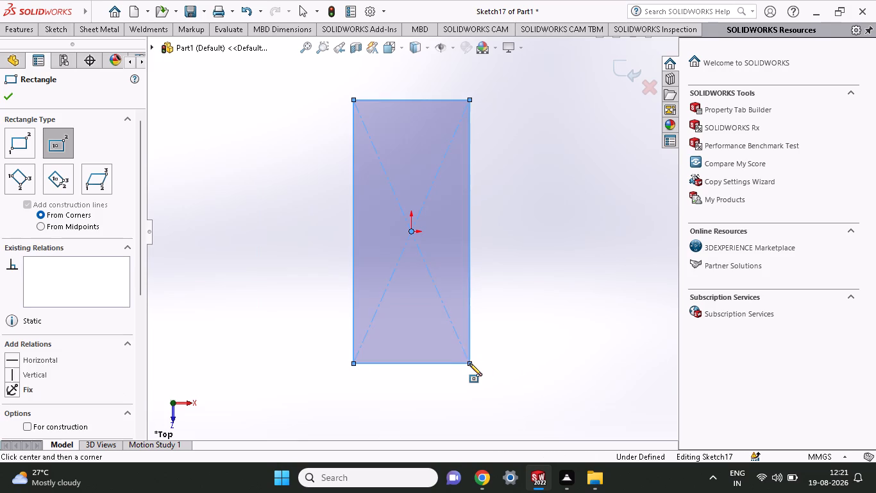
Dimension the rectangle's bottom edge and set its width to 10.20 mm.
{"action": "left_click", "coordinate": [59, 25]}
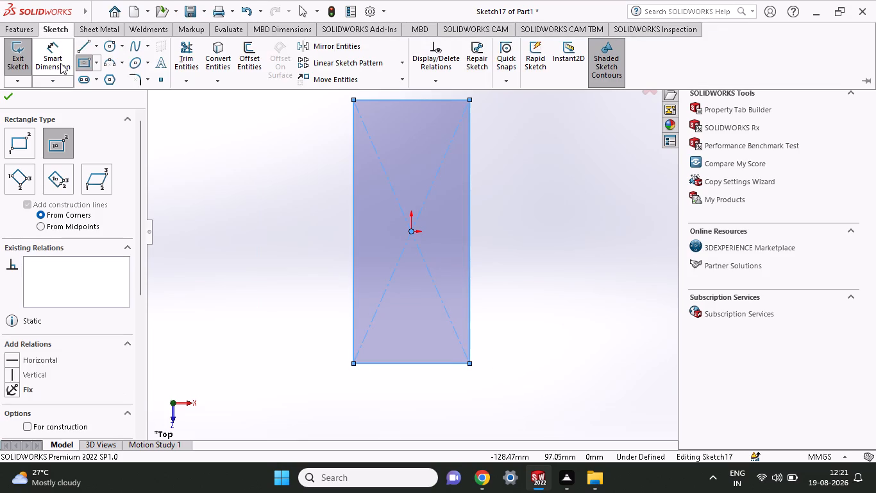
{"action": "left_click", "coordinate": [60, 63]}
{"action": "left_click", "coordinate": [414, 361]}
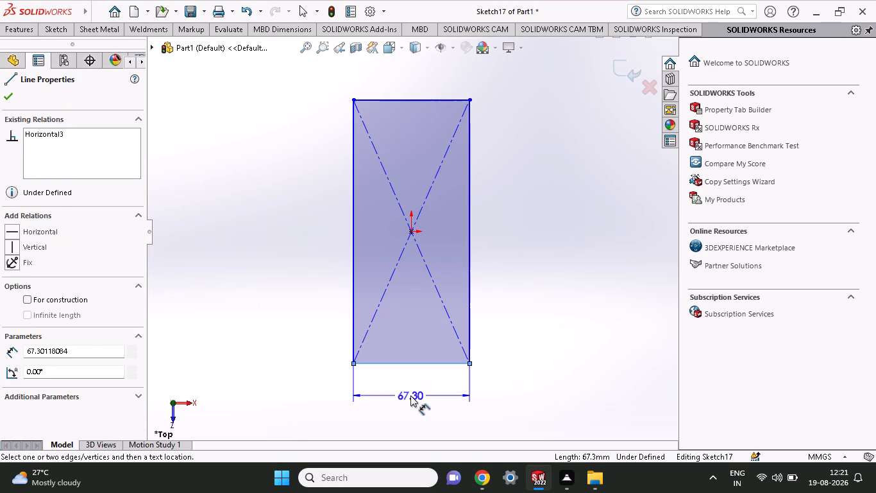
{"action": "left_click", "coordinate": [410, 395]}
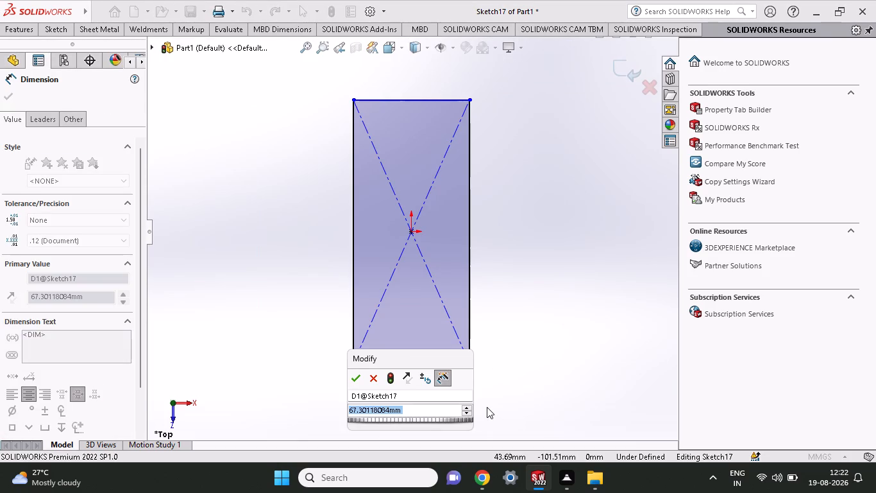
{"action": "type", "text": "102"}
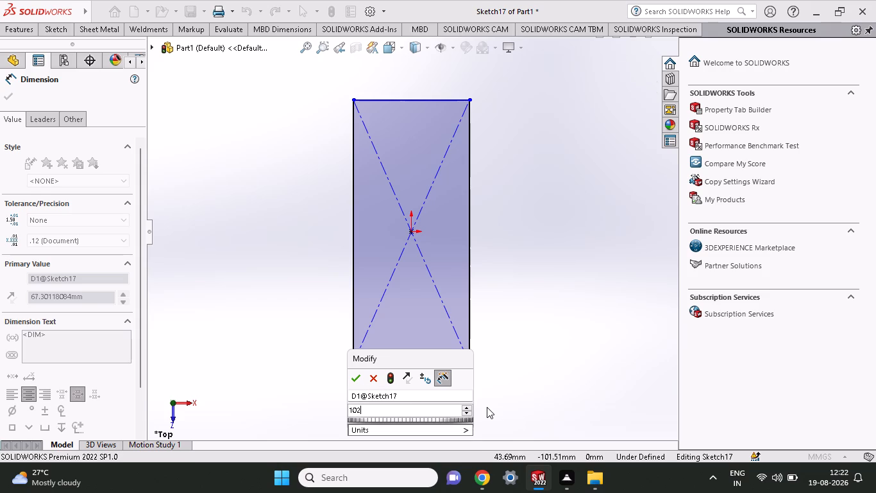
{"action": "key", "text": "period"}
{"action": "key", "text": "BackSpace"}
{"action": "key", "text": "BackSpace"}
{"action": "type", "text": ".20"}
{"action": "key", "text": "Return"}
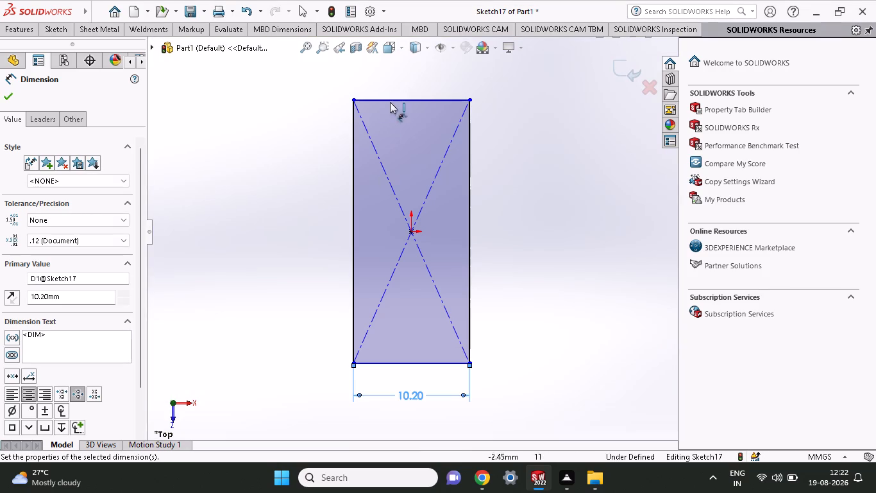
Dimension the rectangle's long vertical edge and set its height to 21.65 mm.
{"action": "left_click", "coordinate": [467, 267]}
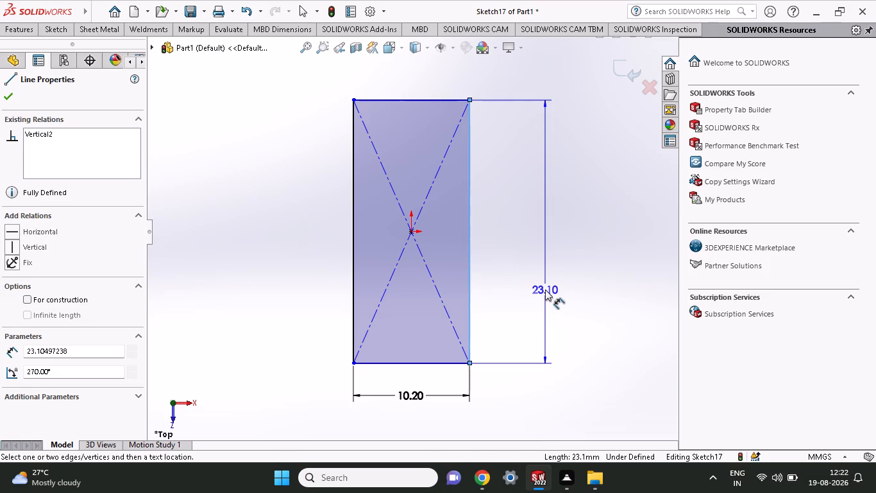
{"action": "left_click", "coordinate": [545, 290]}
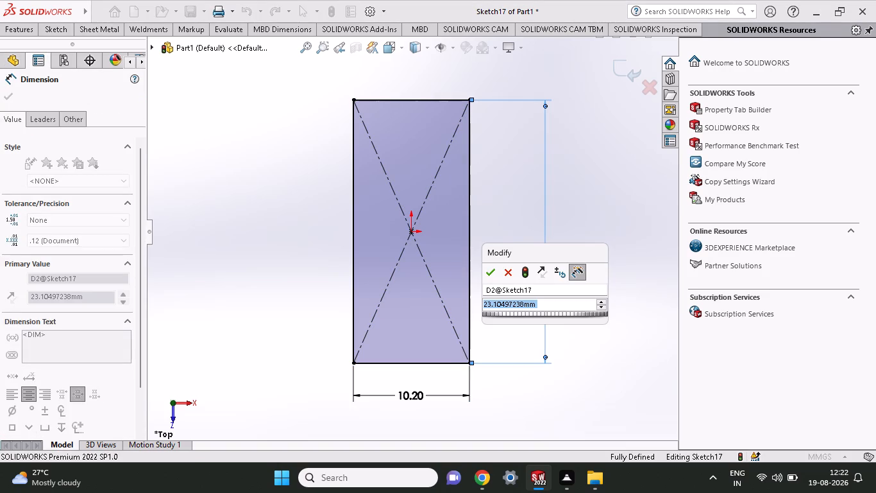
{"action": "type", "text": "21."}
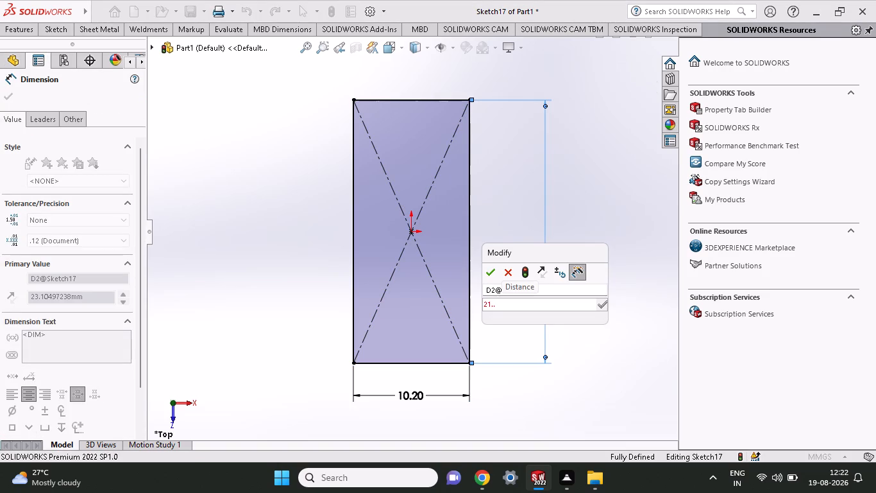
{"action": "key", "text": "BackSpace"}
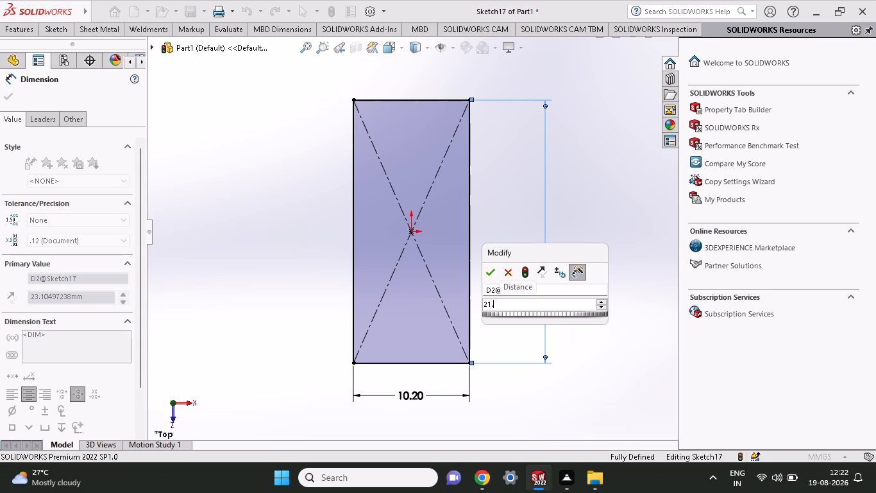
{"action": "key", "text": "BackSpace"}
{"action": "key", "text": "period"}
{"action": "type", "text": "65"}
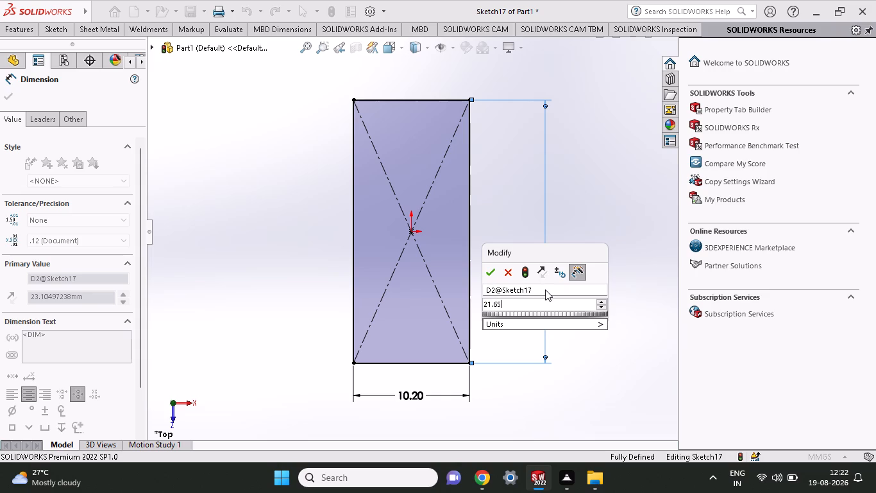
{"action": "key", "text": "Return"}
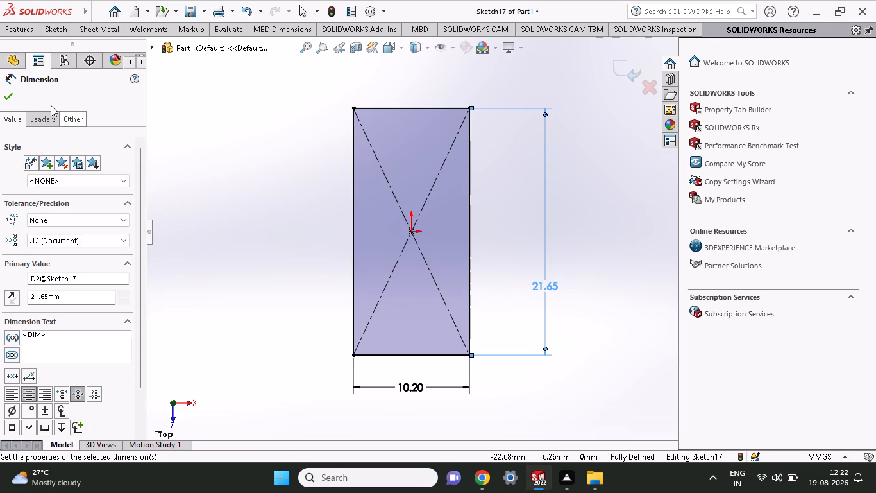
Create a 0.90 mm thick sheet metal base flange from the rectangle sketch.
{"action": "left_click", "coordinate": [8, 26]}
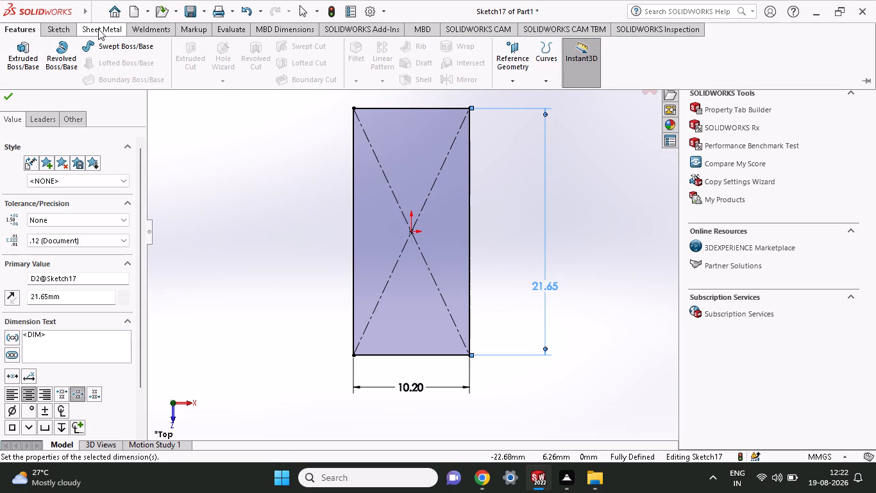
{"action": "left_click", "coordinate": [98, 29]}
{"action": "left_click", "coordinate": [36, 67]}
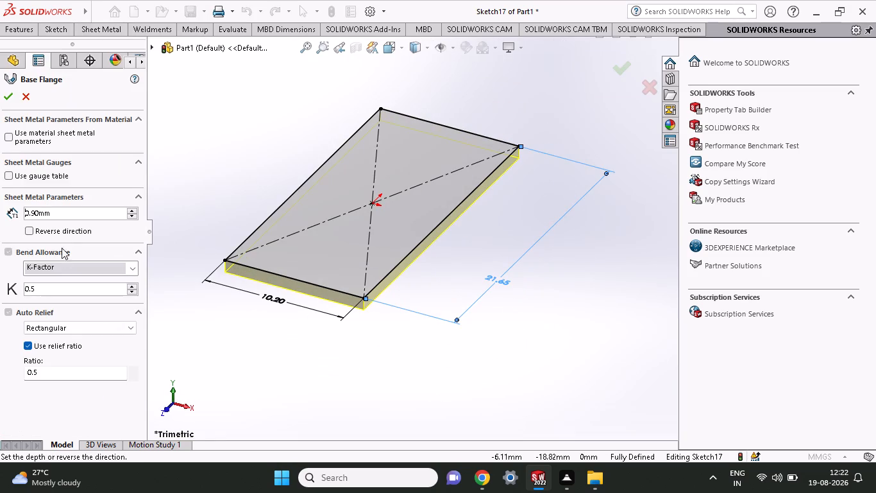
{"action": "left_click", "coordinate": [13, 102]}
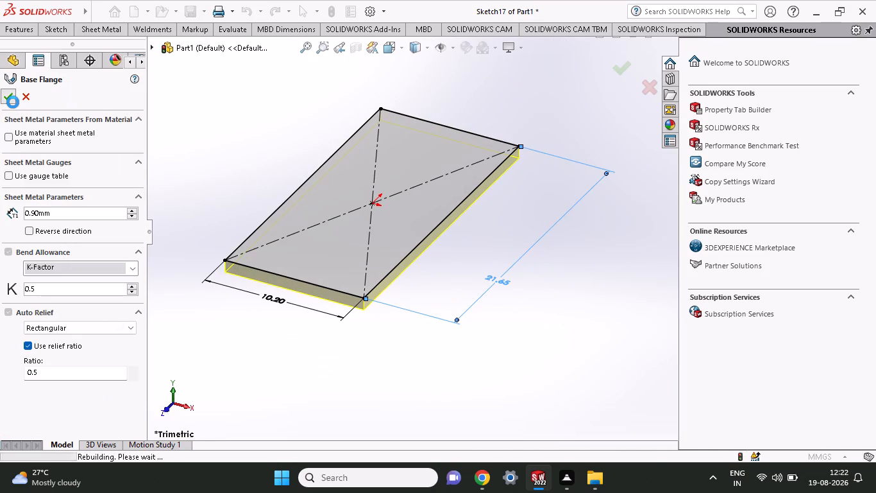
{"action": "left_click", "coordinate": [374, 386]}
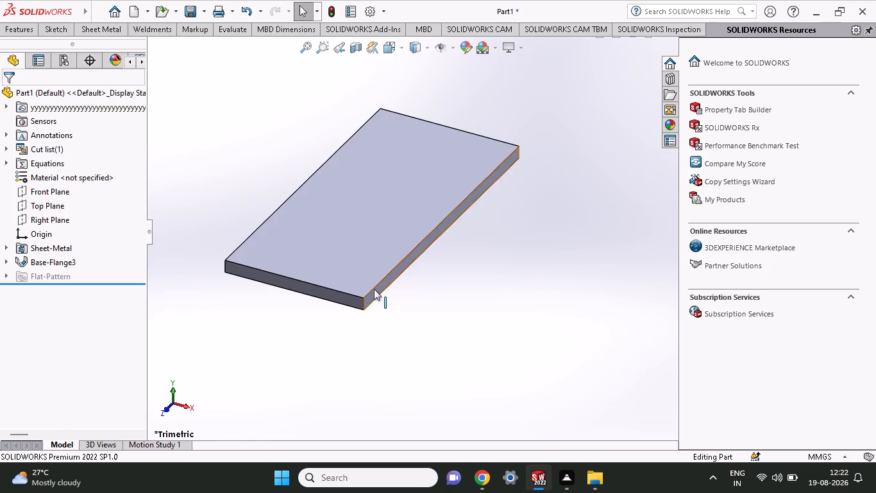
Start a sketch on the plate's large top face and draw a midpoint line about 3.5 mm long, centred on the lower short edge.
{"action": "middle_click_drag", "start_coordinate": [443, 307], "coordinate": [478, 321]}
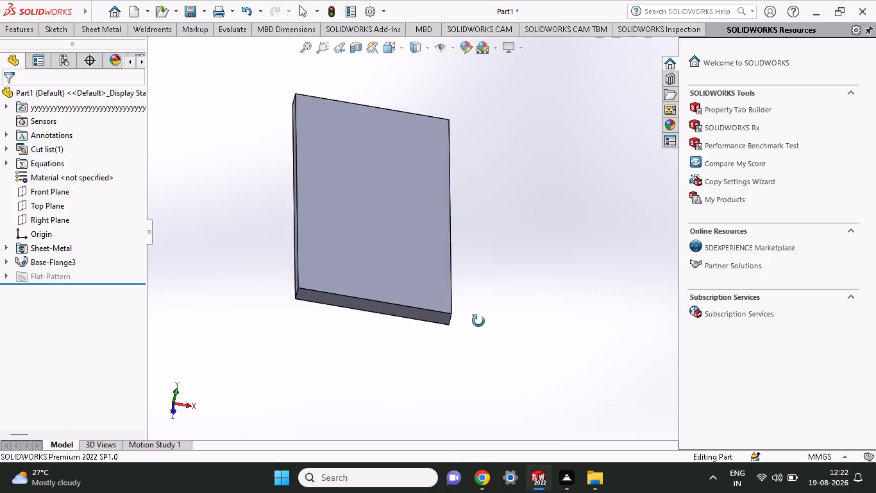
{"action": "middle_click_drag", "start_coordinate": [478, 321], "coordinate": [458, 388]}
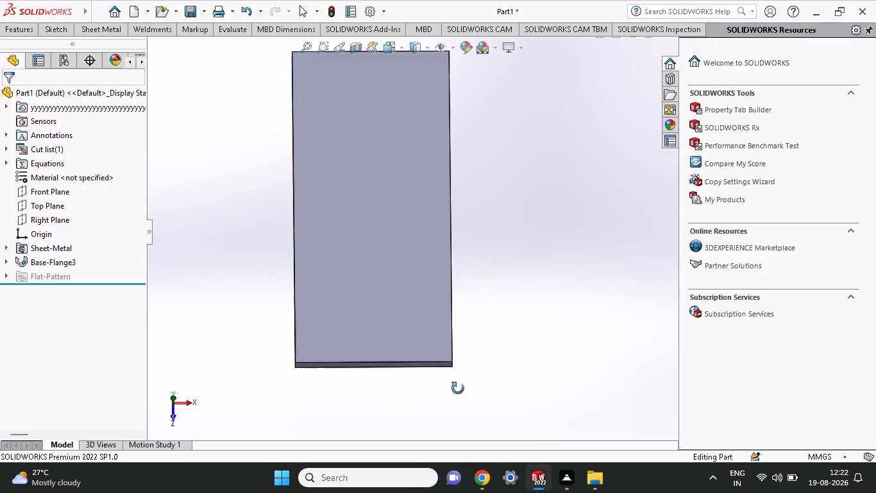
{"action": "middle_click_drag", "start_coordinate": [458, 388], "coordinate": [453, 374]}
{"action": "left_click", "coordinate": [362, 236]}
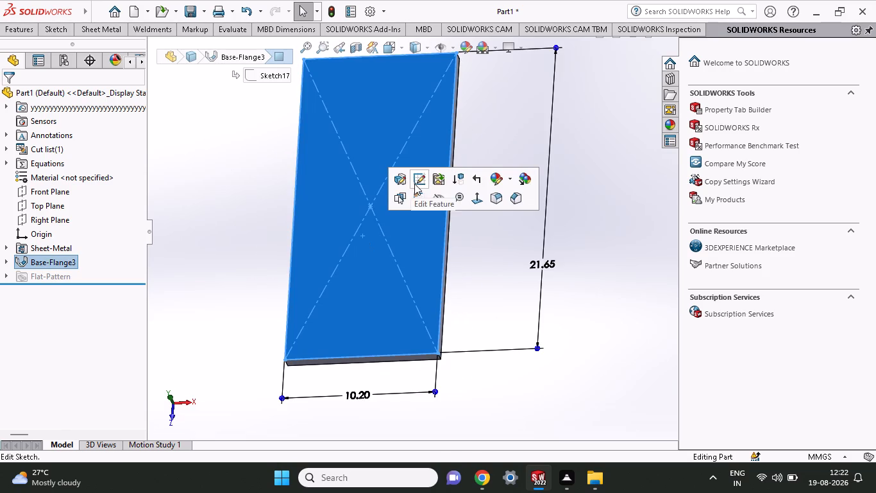
{"action": "left_click", "coordinate": [414, 205]}
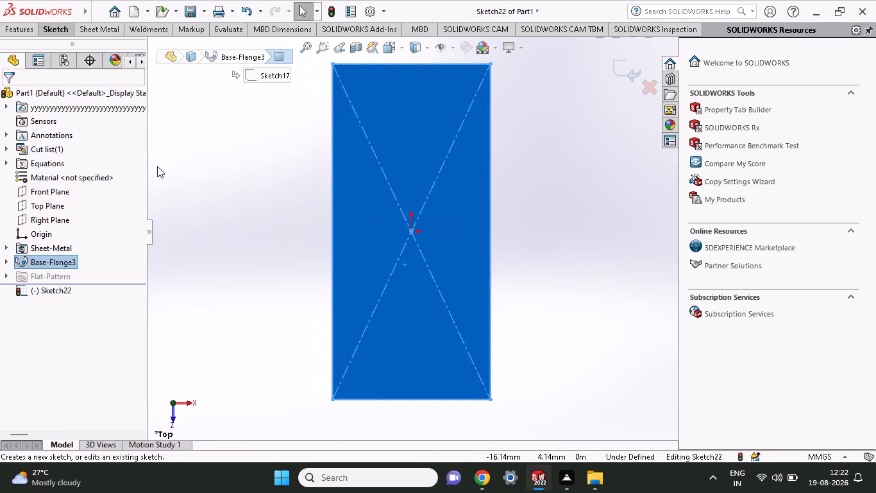
{"action": "left_click", "coordinate": [55, 30]}
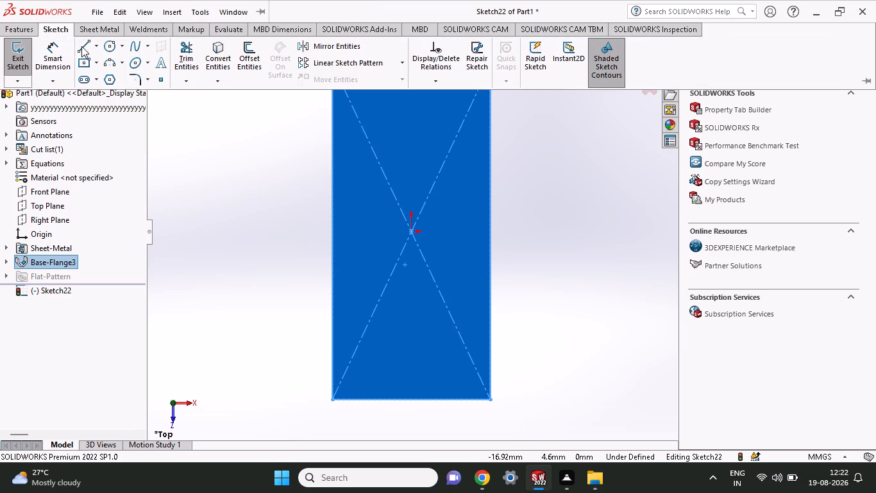
{"action": "left_click", "coordinate": [101, 47]}
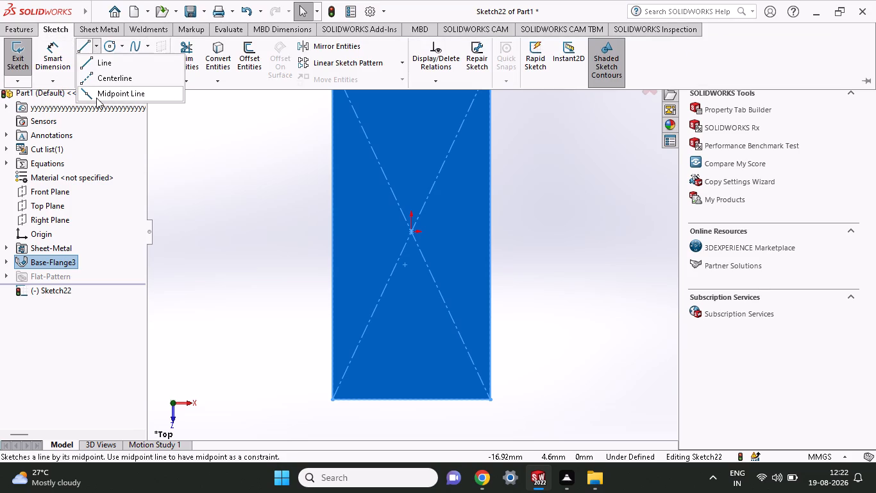
{"action": "left_click", "coordinate": [96, 98]}
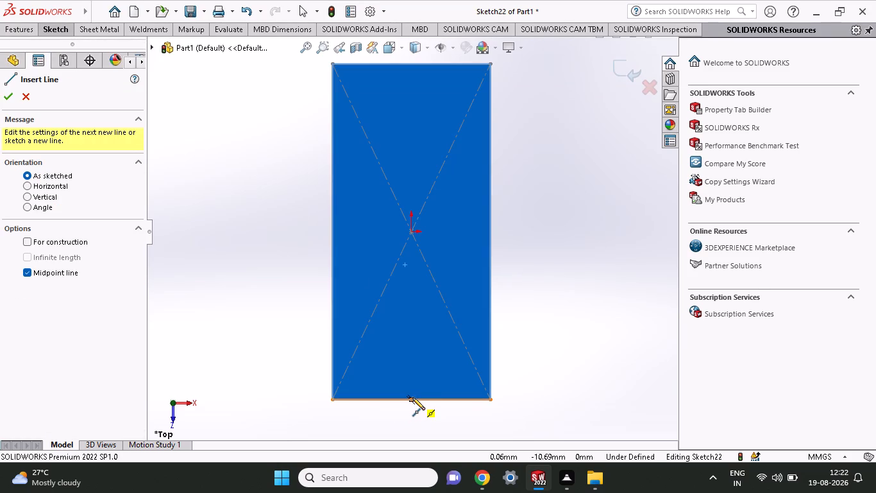
{"action": "left_click", "coordinate": [412, 401]}
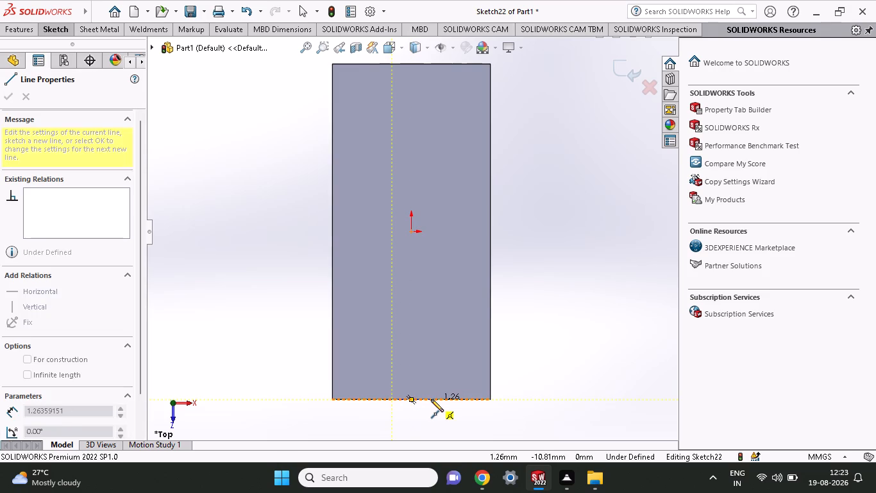
{"action": "left_click", "coordinate": [439, 401]}
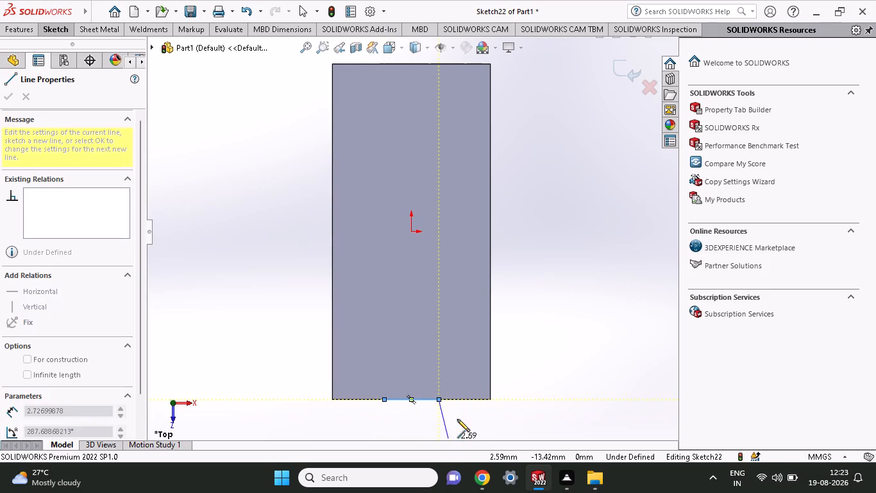
Dimension the lower line from its midpoint to its right endpoint as 3.50/2, giving 1.75 mm.
{"action": "left_click", "coordinate": [40, 30]}
{"action": "left_click", "coordinate": [56, 58]}
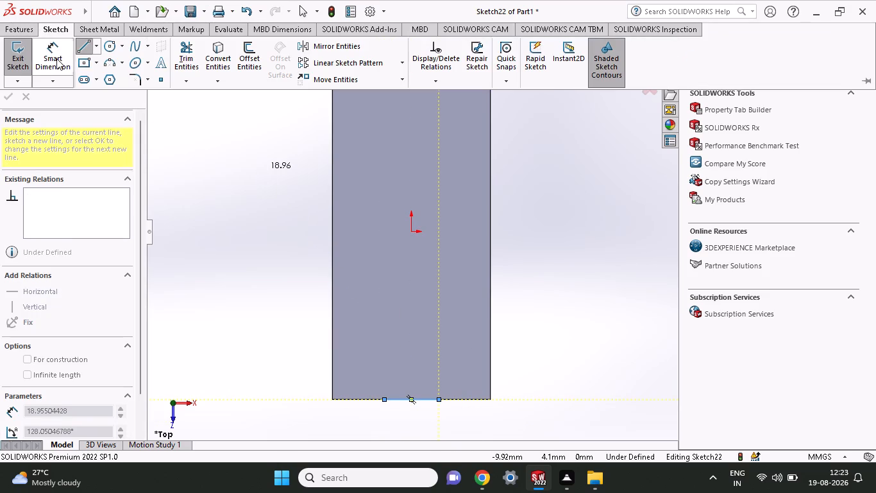
{"action": "left_click", "coordinate": [410, 400]}
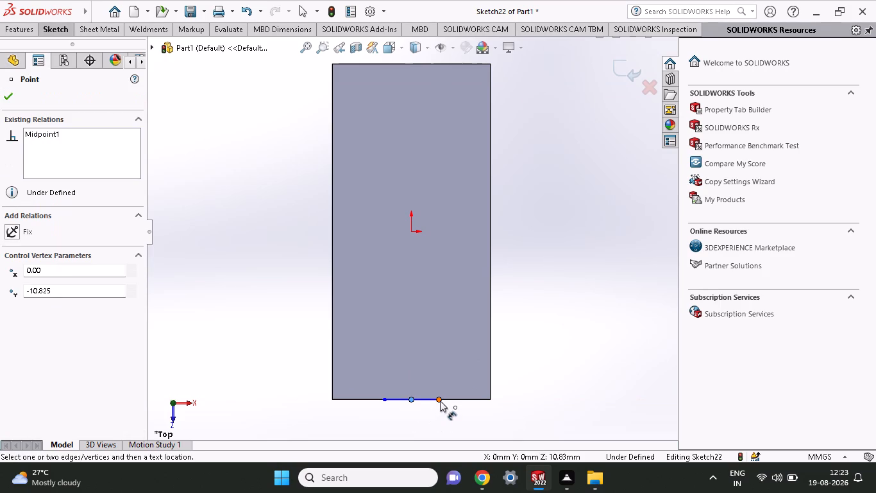
{"action": "left_click", "coordinate": [440, 401]}
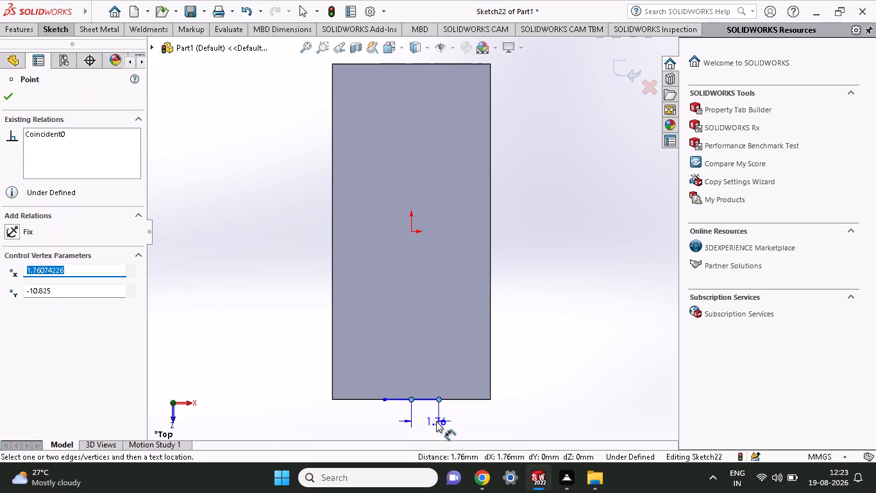
{"action": "left_click", "coordinate": [436, 421]}
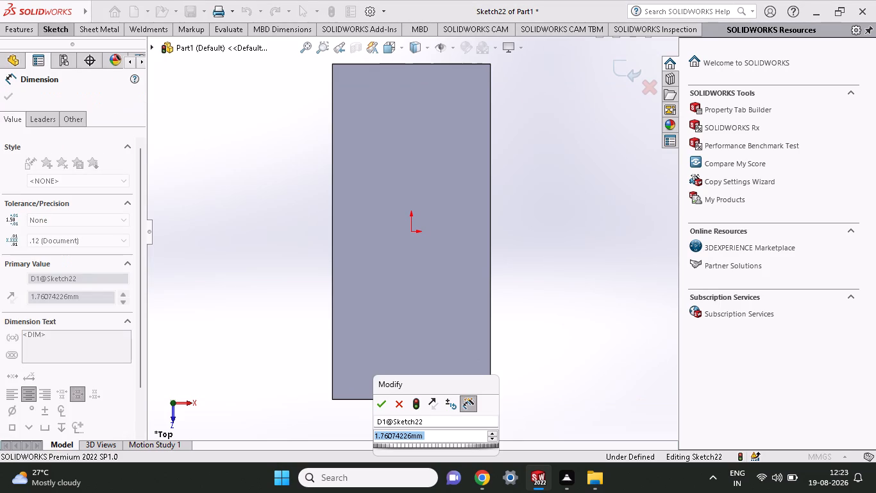
{"action": "type", "text": "3.50"}
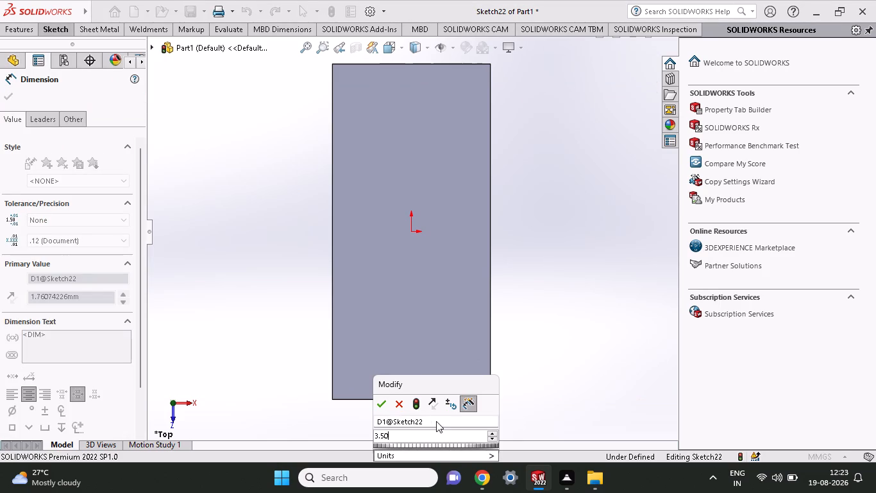
{"action": "type", "text": "/2"}
{"action": "key", "text": "Return"}
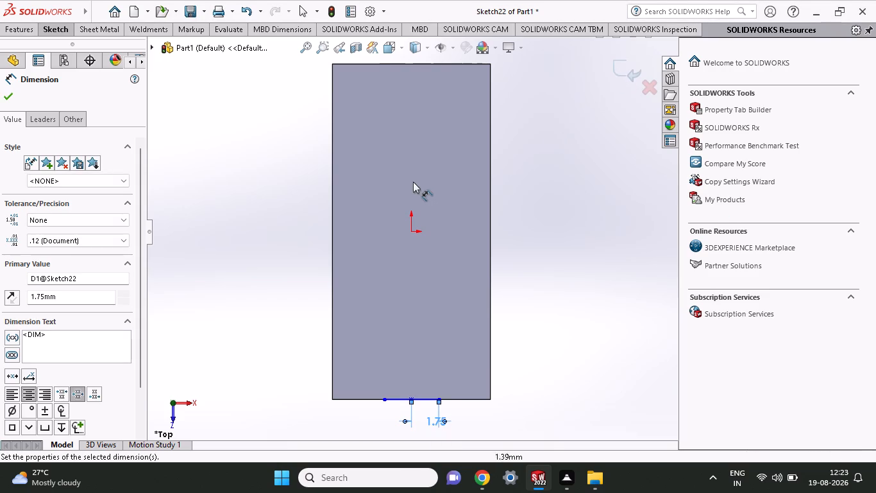
Draw a second midpoint line about 6.4 mm long, centred on the plate's upper short edge.
{"action": "scroll", "coordinate": [420, 162], "scroll_direction": "up", "scroll_amount": 3}
{"action": "scroll", "coordinate": [435, 157], "scroll_direction": "down", "scroll_amount": 1}
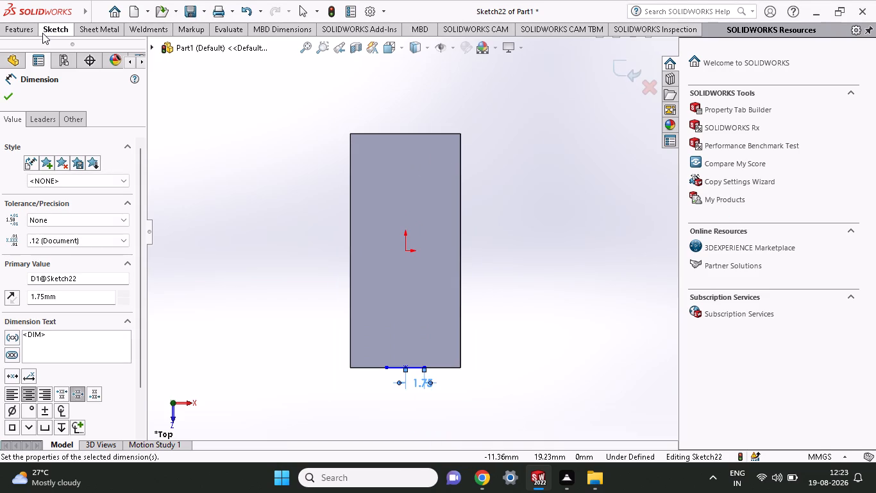
{"action": "left_click", "coordinate": [42, 33]}
{"action": "left_click", "coordinate": [98, 50]}
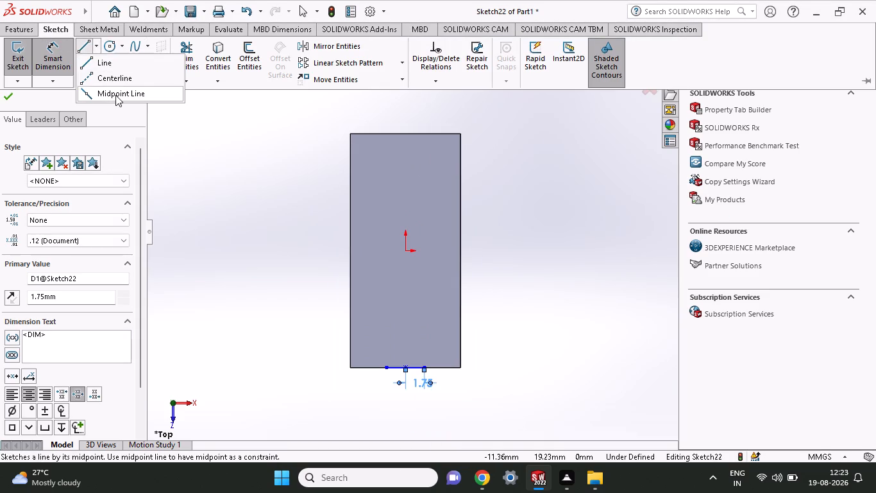
{"action": "left_click", "coordinate": [115, 95]}
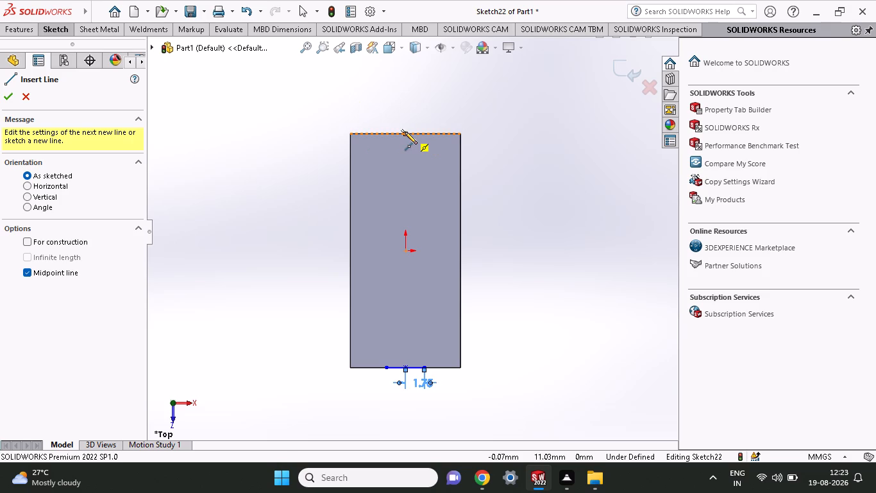
{"action": "left_click", "coordinate": [405, 132]}
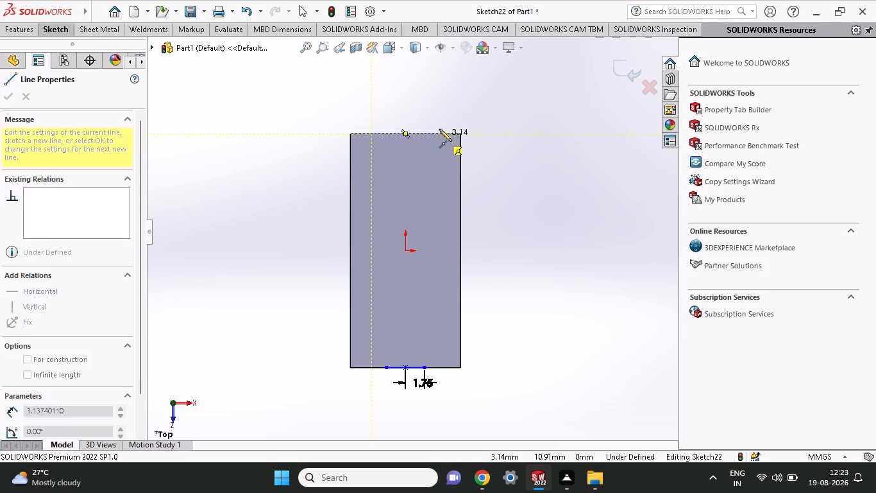
{"action": "left_click", "coordinate": [440, 131]}
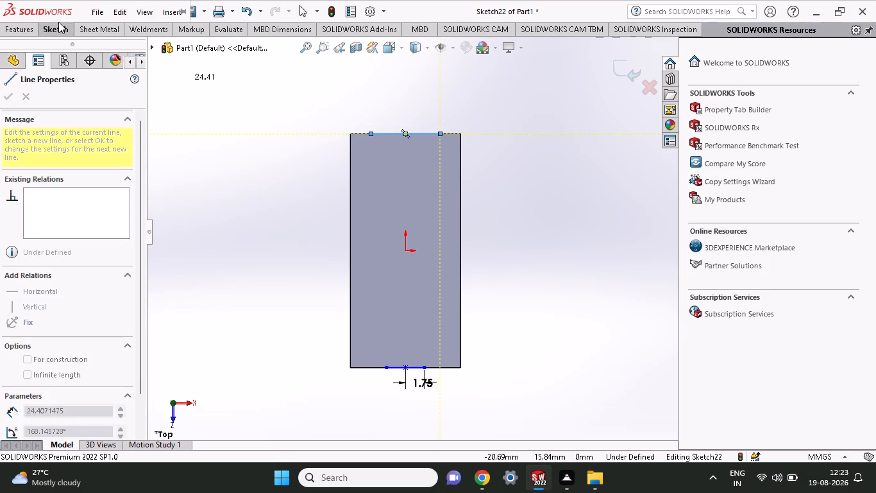
Dimension the upper line from its midpoint to its right endpoint as 6.20/2, giving 3.10 mm.
{"action": "left_click", "coordinate": [53, 30]}
{"action": "left_click", "coordinate": [55, 62]}
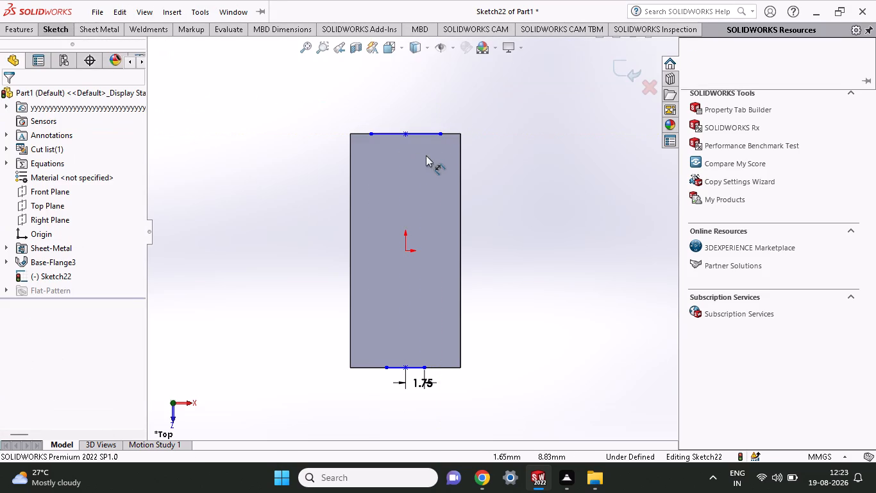
{"action": "left_click", "coordinate": [439, 134]}
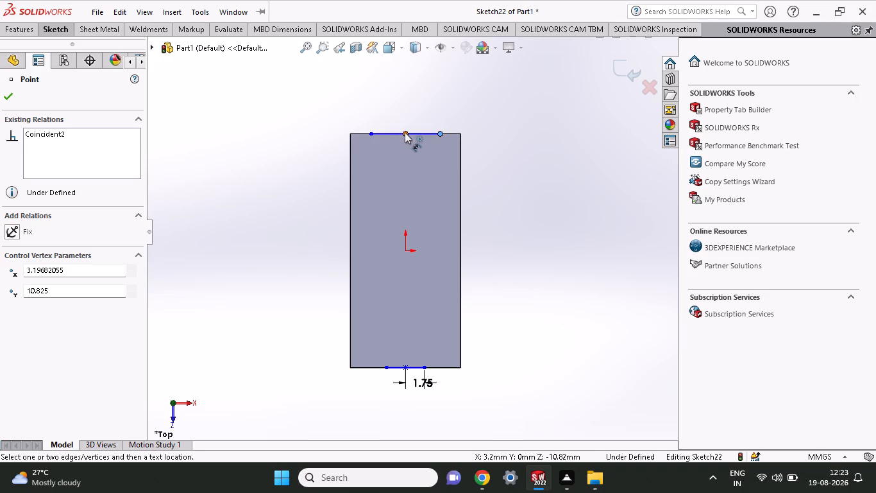
{"action": "left_click", "coordinate": [405, 132]}
{"action": "left_click", "coordinate": [406, 104]}
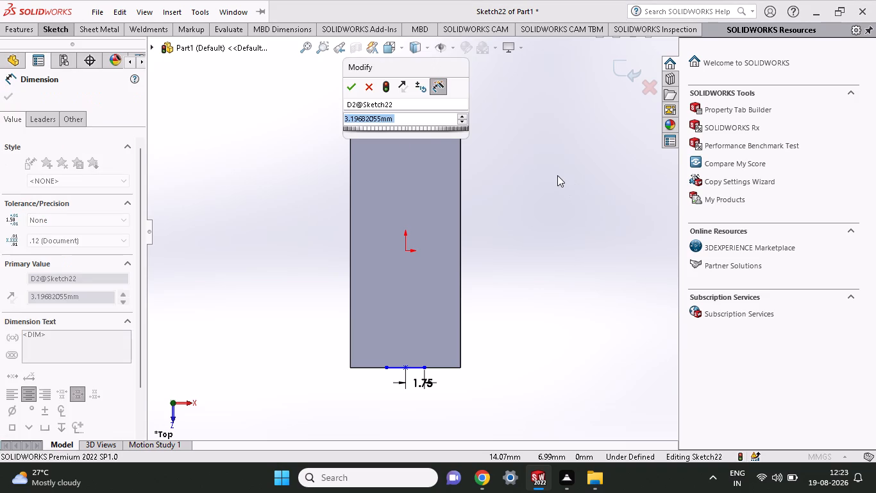
{"action": "type", "text": "6.20/2"}
{"action": "key", "text": "Return"}
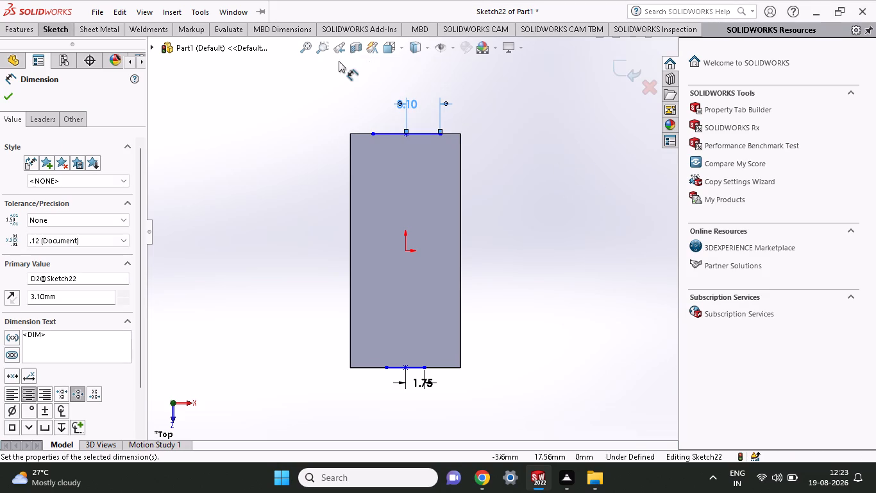
Draw a corner rectangle about 1.9 by 1.8 mm from the plate's upper-right corner, its inner side aligned with the upper line's right endpoint.
{"action": "left_click", "coordinate": [6, 91]}
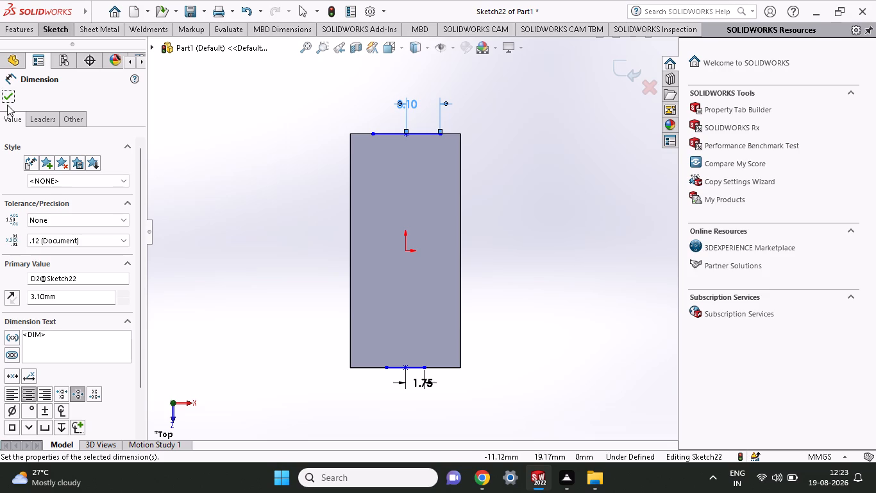
{"action": "left_click", "coordinate": [6, 100]}
{"action": "left_click", "coordinate": [63, 35]}
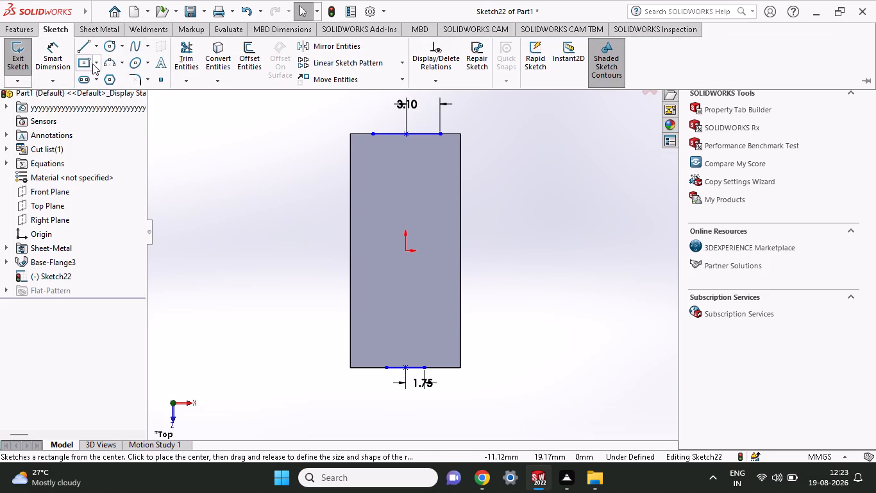
{"action": "left_click", "coordinate": [100, 80]}
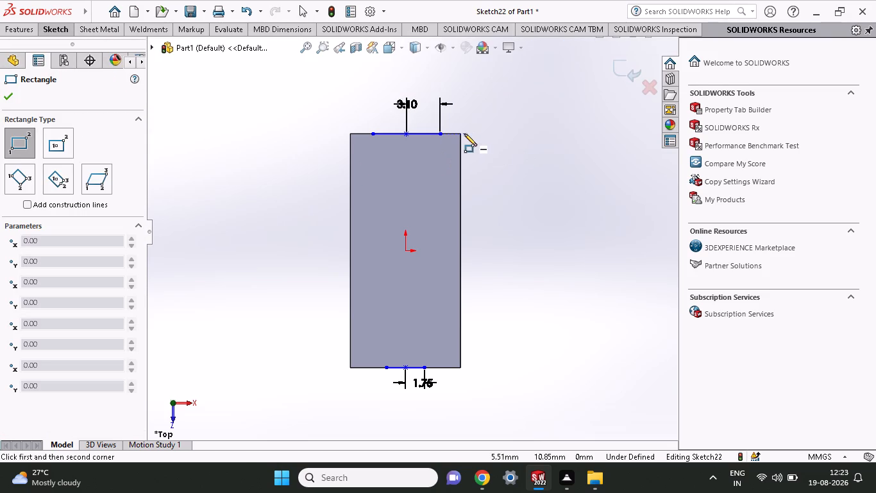
{"action": "left_click", "coordinate": [460, 134]}
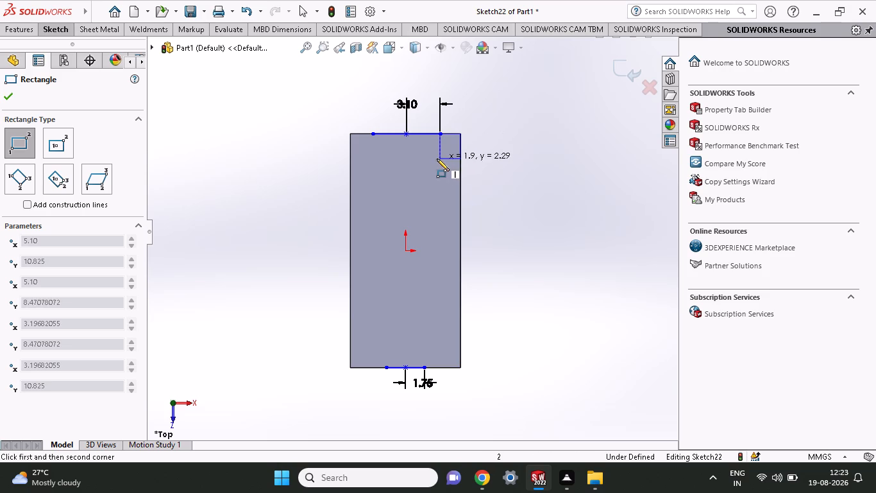
{"action": "left_click", "coordinate": [441, 153]}
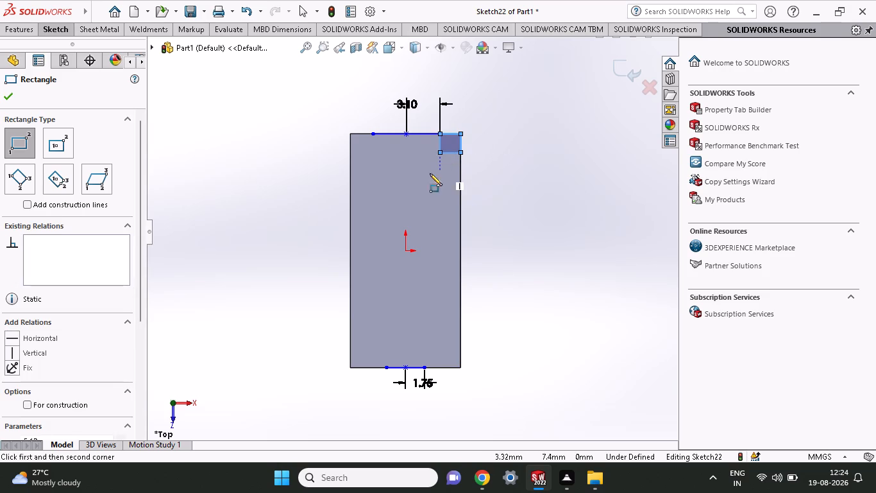
Dimension the height of the rectangle in the plate's upper-right corner as 1.92 mm.
{"action": "left_click", "coordinate": [66, 28]}
{"action": "left_click", "coordinate": [55, 52]}
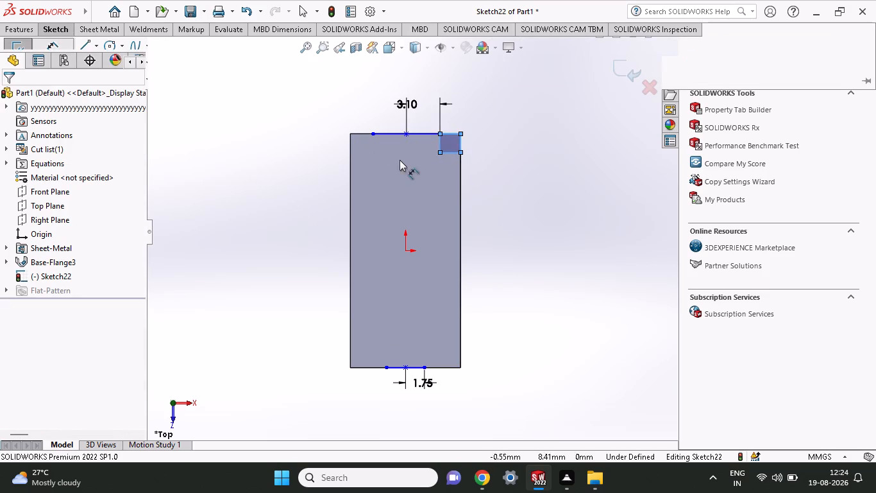
{"action": "scroll", "coordinate": [506, 126], "scroll_direction": "down", "scroll_amount": 2}
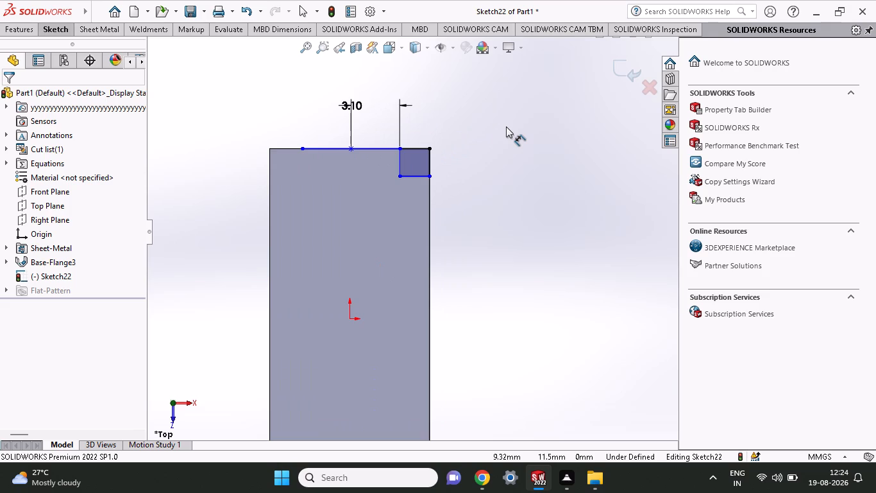
{"action": "left_click", "coordinate": [430, 165]}
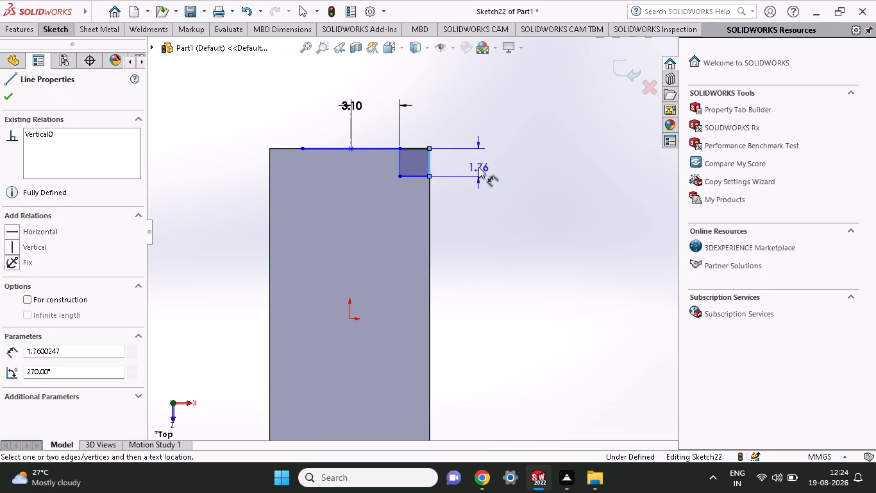
{"action": "left_click", "coordinate": [478, 167]}
{"action": "type", "text": "1.92"}
{"action": "key", "text": "Return"}
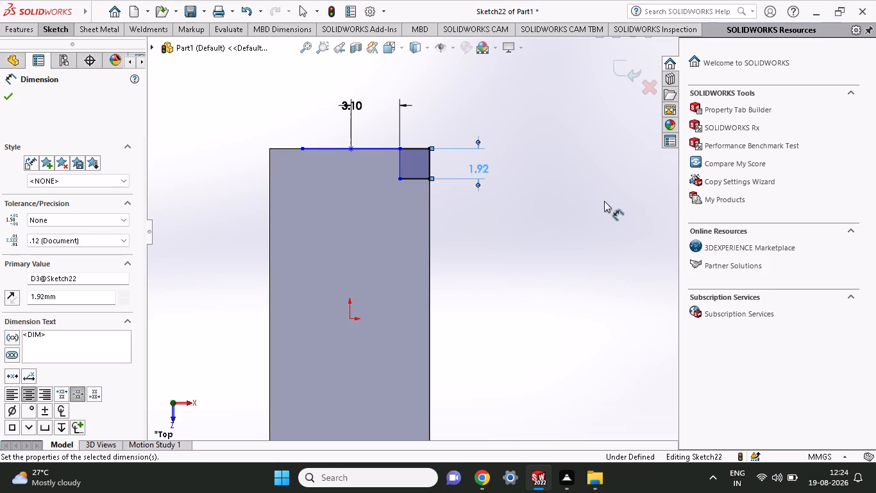
Draw a short vertical centerline downward from the midpoint of the upper line.
{"action": "left_click", "coordinate": [51, 26]}
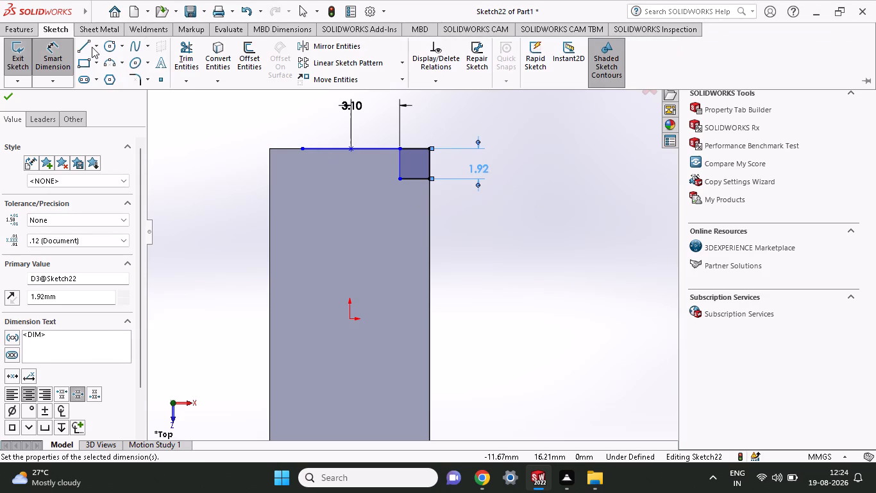
{"action": "left_click", "coordinate": [92, 47]}
{"action": "left_click", "coordinate": [99, 71]}
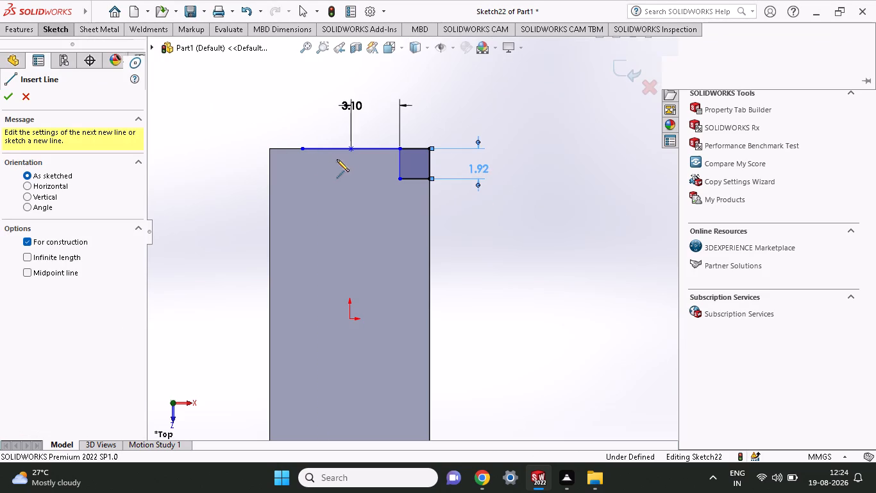
{"action": "left_click", "coordinate": [352, 147]}
{"action": "left_click", "coordinate": [351, 183]}
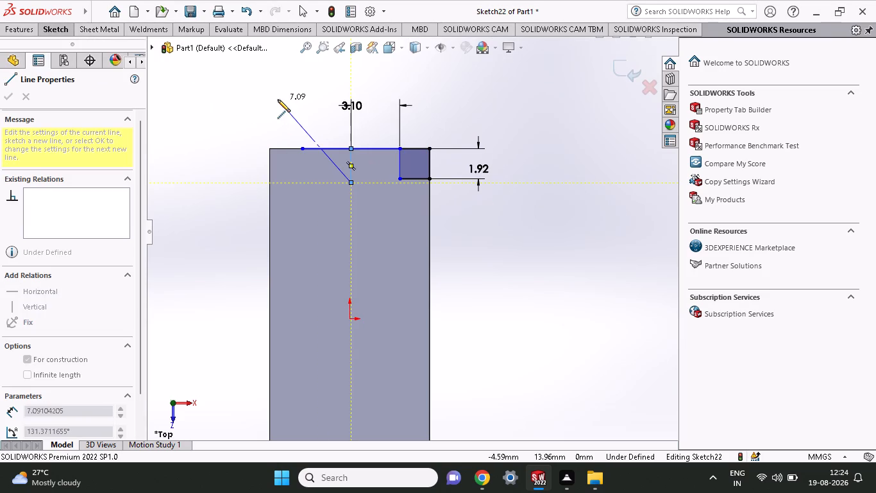
{"action": "right_click", "coordinate": [278, 99]}
{"action": "left_click", "coordinate": [285, 109]}
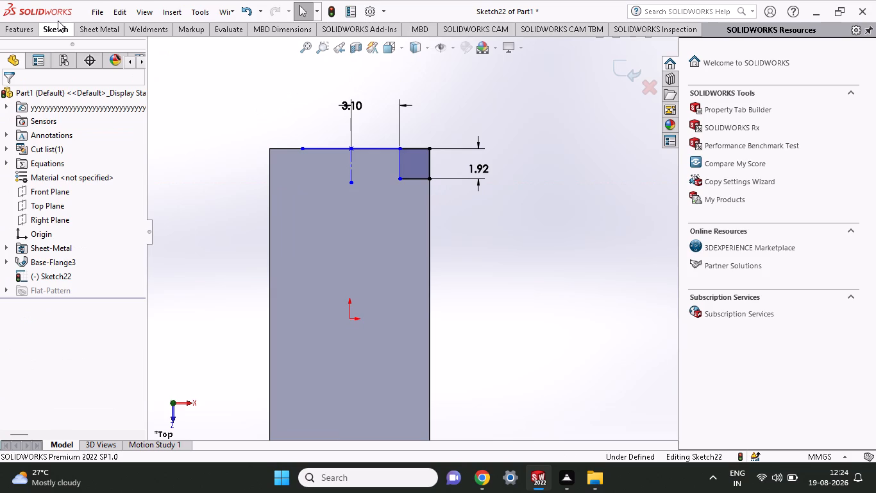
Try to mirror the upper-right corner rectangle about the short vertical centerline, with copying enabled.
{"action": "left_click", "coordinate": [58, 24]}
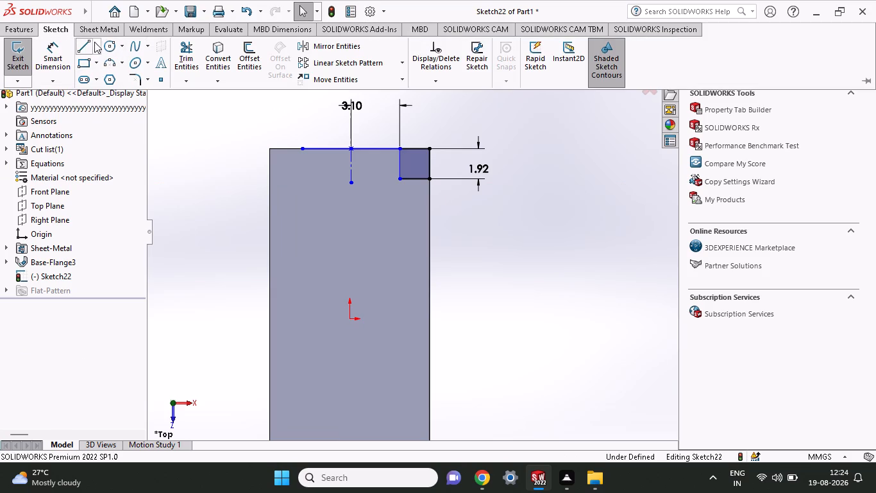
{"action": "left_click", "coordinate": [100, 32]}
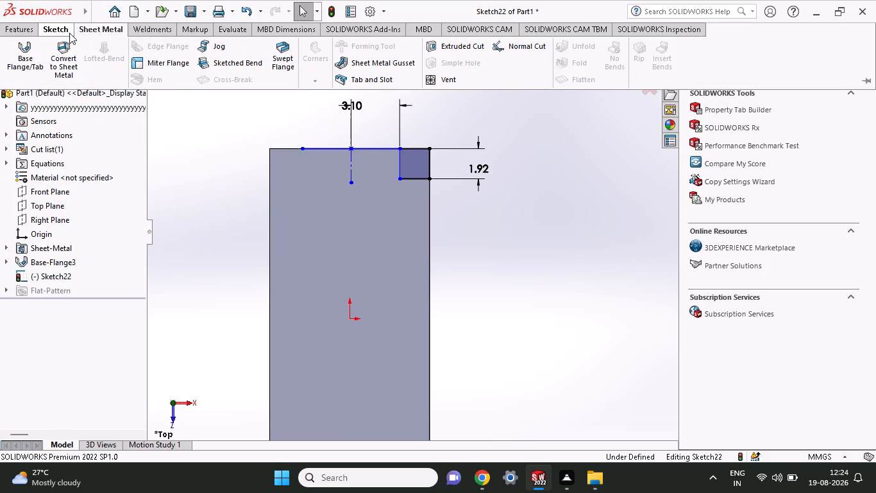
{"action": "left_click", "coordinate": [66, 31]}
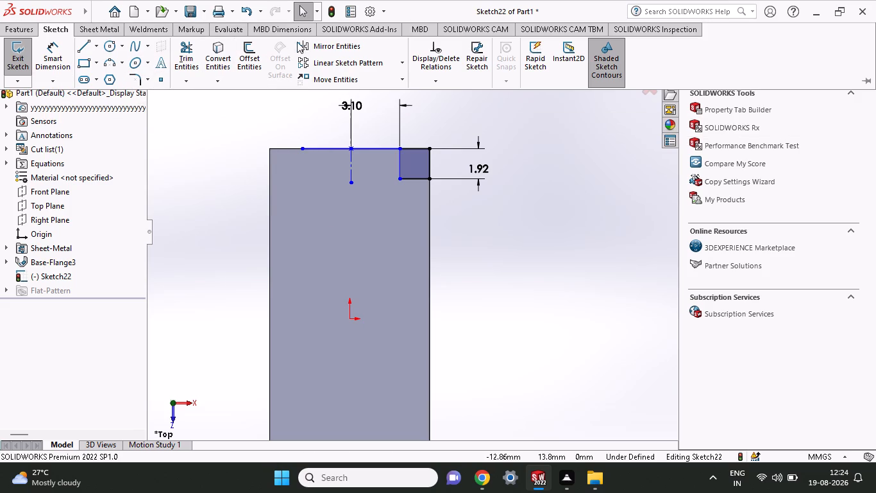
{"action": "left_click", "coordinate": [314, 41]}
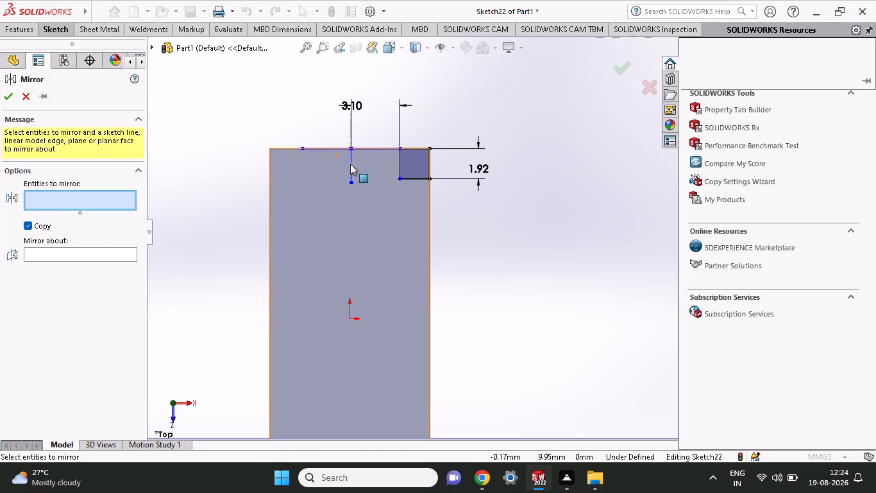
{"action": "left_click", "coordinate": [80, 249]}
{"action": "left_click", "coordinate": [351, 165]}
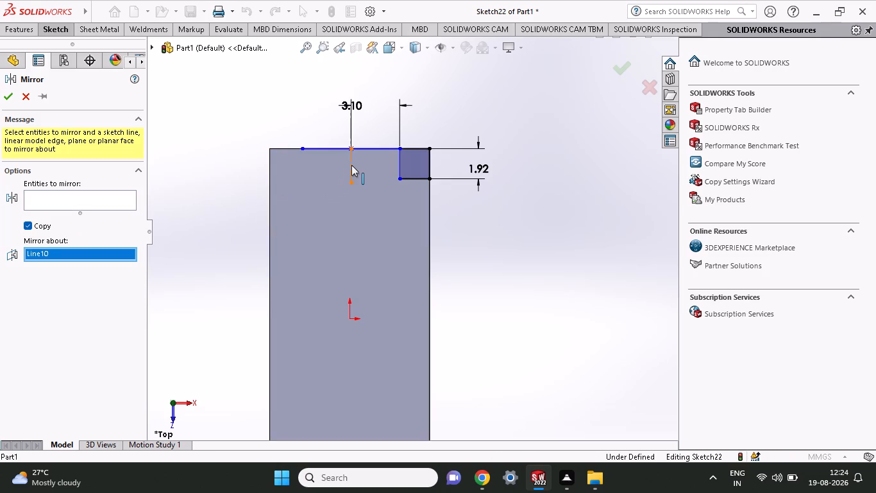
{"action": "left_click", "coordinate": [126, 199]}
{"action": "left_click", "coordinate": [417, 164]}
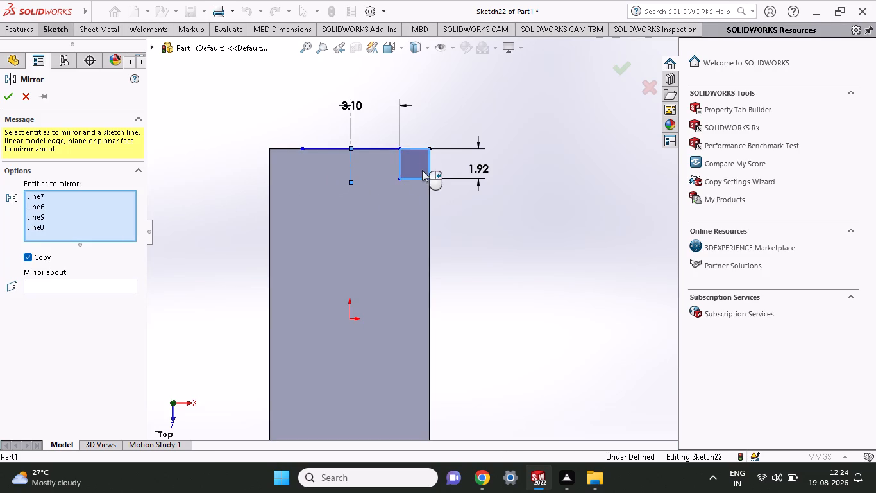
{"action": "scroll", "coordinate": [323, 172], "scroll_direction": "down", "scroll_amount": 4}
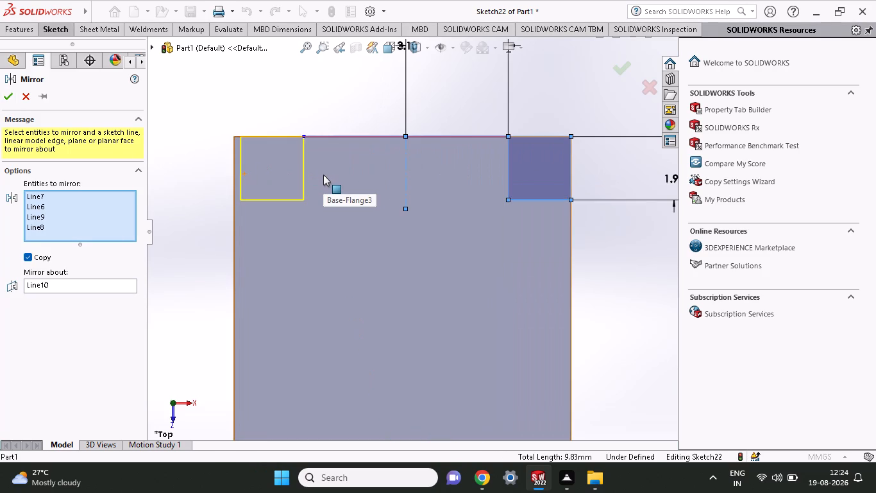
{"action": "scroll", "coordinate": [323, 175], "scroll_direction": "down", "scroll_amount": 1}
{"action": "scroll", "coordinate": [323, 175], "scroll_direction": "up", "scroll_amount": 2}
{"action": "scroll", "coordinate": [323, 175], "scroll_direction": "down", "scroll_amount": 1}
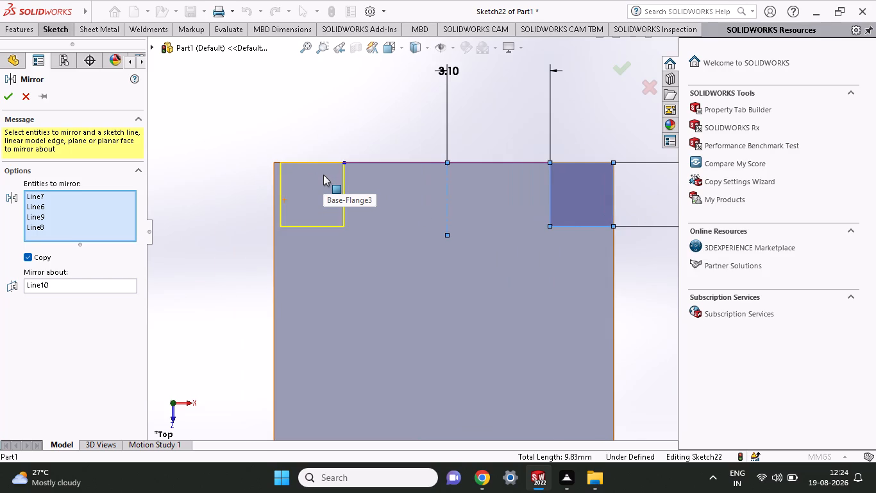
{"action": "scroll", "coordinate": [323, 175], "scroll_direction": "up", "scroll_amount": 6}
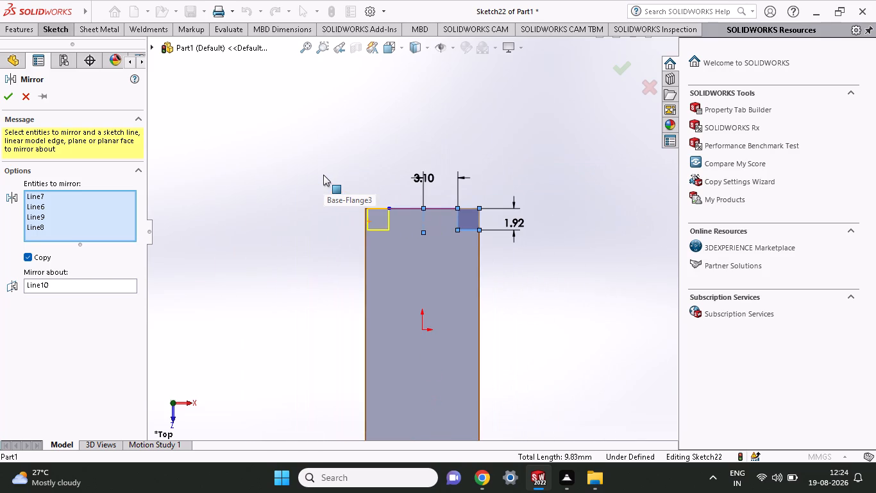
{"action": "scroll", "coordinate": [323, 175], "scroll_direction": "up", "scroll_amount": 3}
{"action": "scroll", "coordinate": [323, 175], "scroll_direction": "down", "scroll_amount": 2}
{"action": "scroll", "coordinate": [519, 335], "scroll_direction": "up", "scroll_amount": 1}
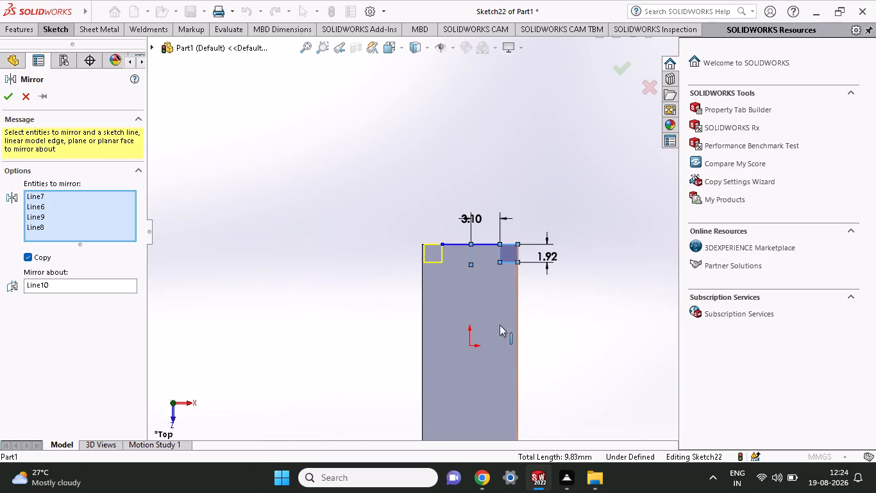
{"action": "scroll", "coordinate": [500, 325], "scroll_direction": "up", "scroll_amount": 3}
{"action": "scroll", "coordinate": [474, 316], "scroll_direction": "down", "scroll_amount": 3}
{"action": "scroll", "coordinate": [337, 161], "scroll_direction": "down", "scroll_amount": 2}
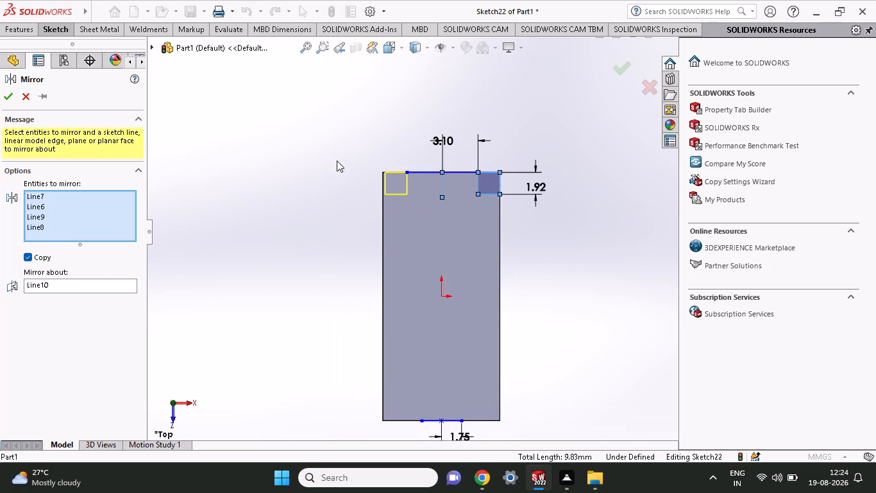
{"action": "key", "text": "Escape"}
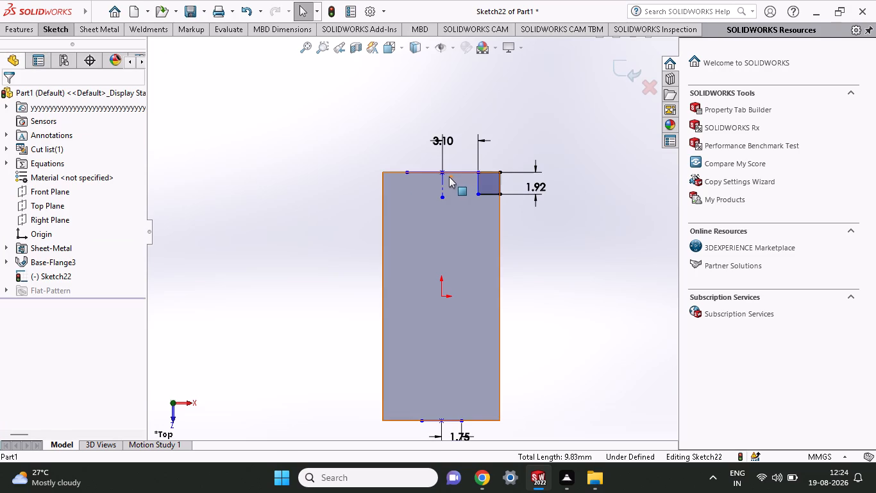
Draw a corner rectangle about 1.9 mm high from the upper line's left endpoint to the plate's left edge.
{"action": "left_click", "coordinate": [42, 31]}
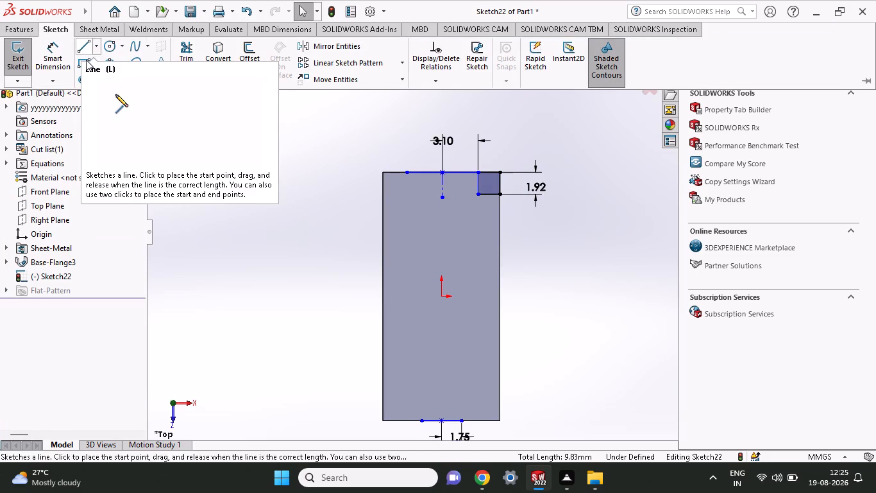
{"action": "left_click", "coordinate": [85, 66]}
{"action": "left_click", "coordinate": [404, 174]}
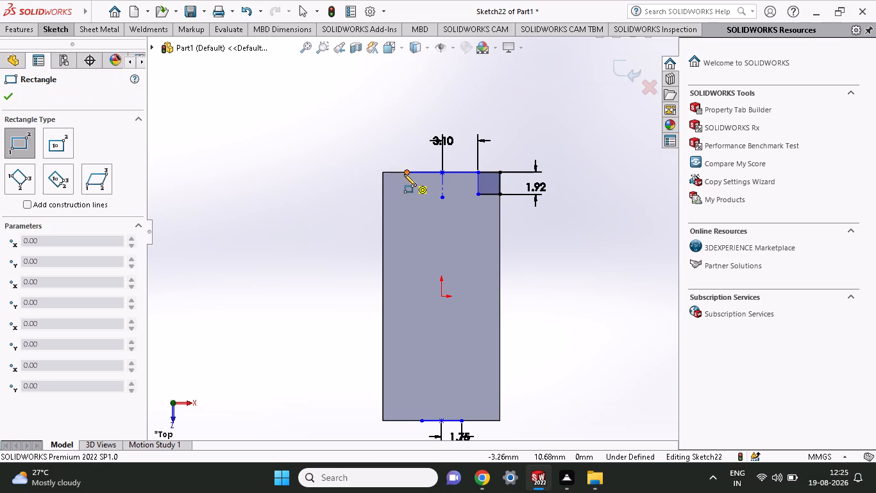
{"action": "left_click", "coordinate": [380, 193]}
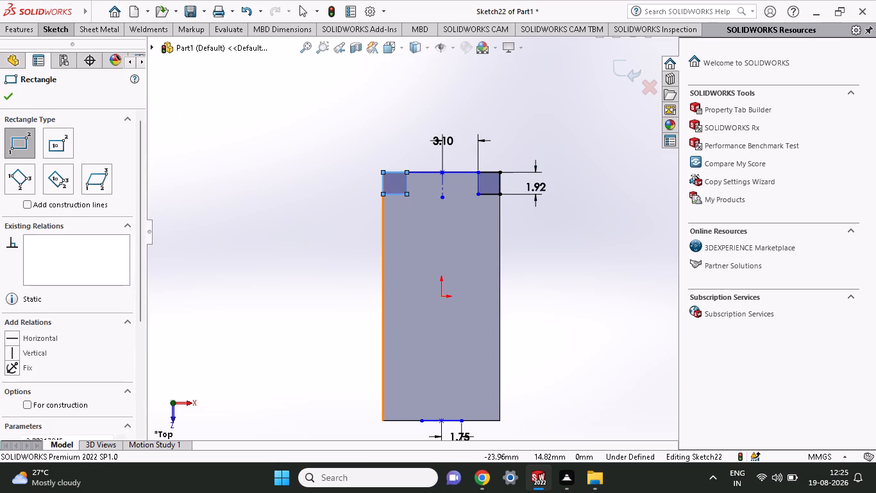
Dimension the height of the rectangle in the plate's upper-left corner along its outer side.
{"action": "left_click", "coordinate": [44, 33]}
{"action": "left_click", "coordinate": [40, 66]}
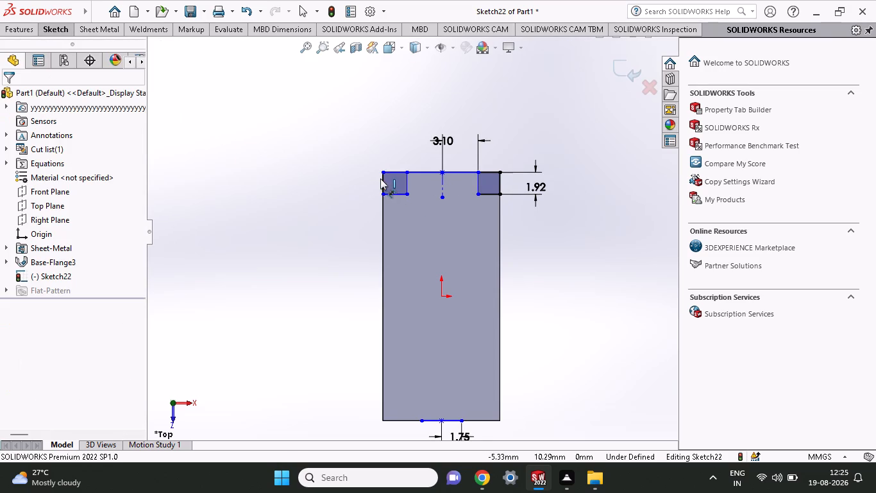
{"action": "left_click", "coordinate": [380, 178]}
{"action": "left_click", "coordinate": [335, 187]}
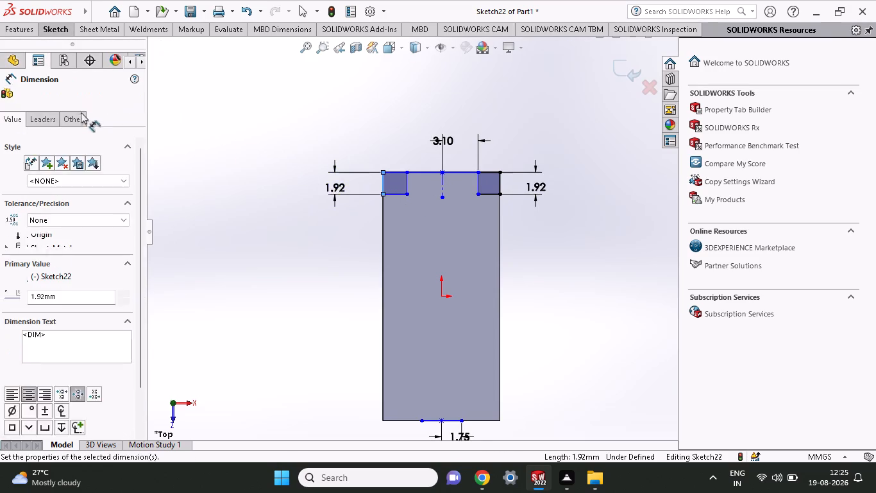
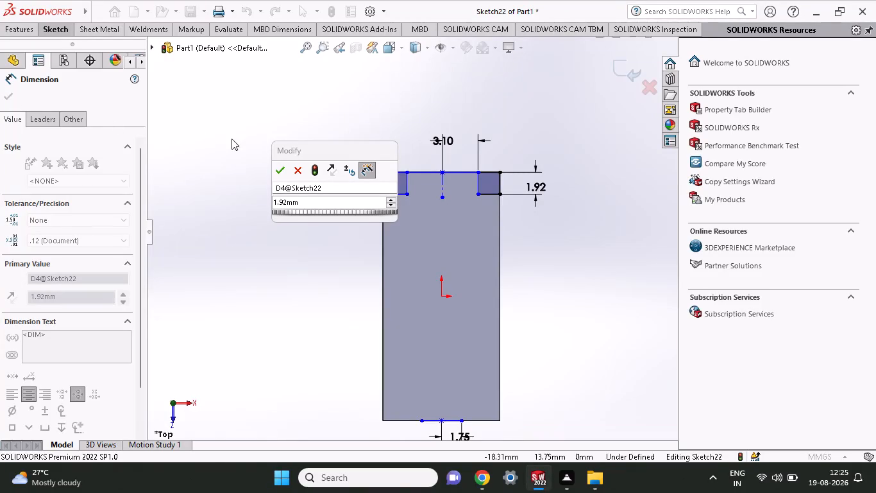
Accept the 1.92 mm height dimension on the rectangle in the plate's upper-left corner.
{"action": "left_click", "coordinate": [281, 169]}
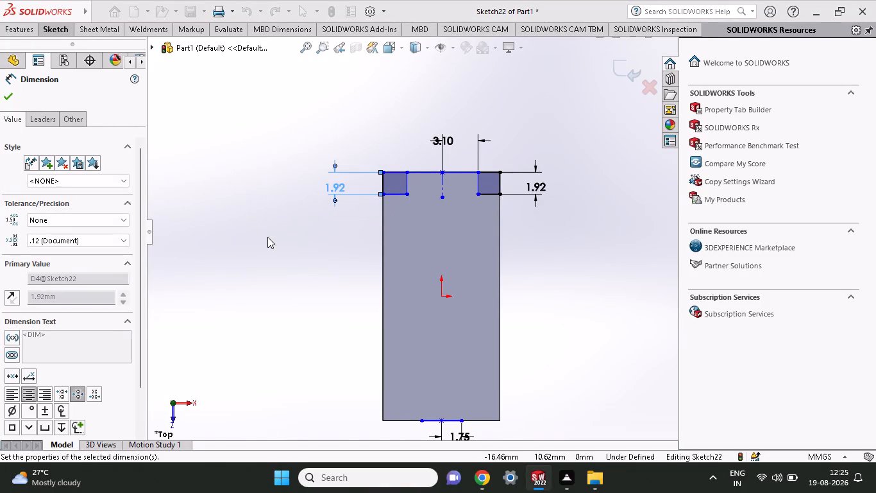
Cut both upper corner rectangles out of the plate with a blind Extruded Cut 0.90 mm deep.
{"action": "middle_click_drag", "start_coordinate": [267, 237], "coordinate": [271, 175]}
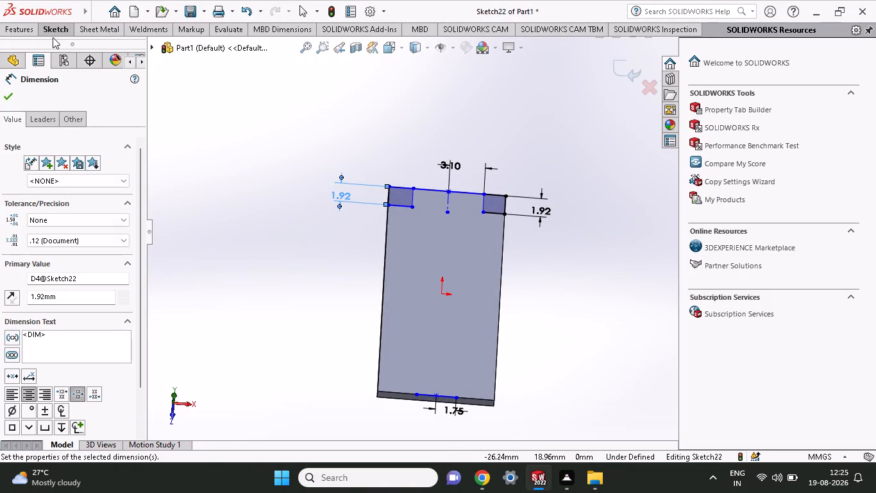
{"action": "left_click", "coordinate": [55, 34]}
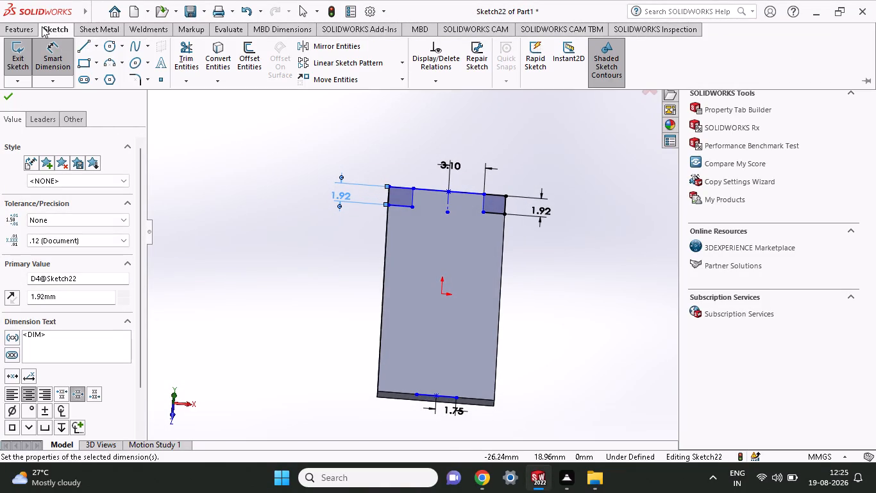
{"action": "left_click", "coordinate": [33, 26]}
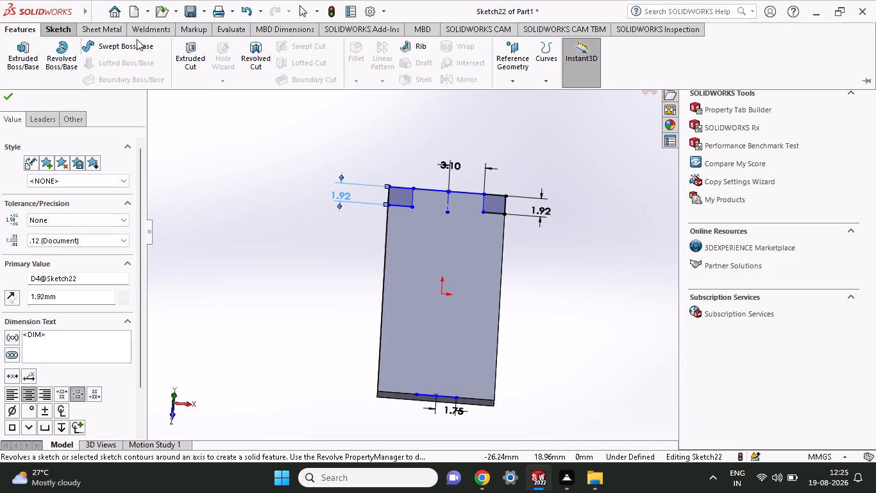
{"action": "left_click", "coordinate": [194, 44]}
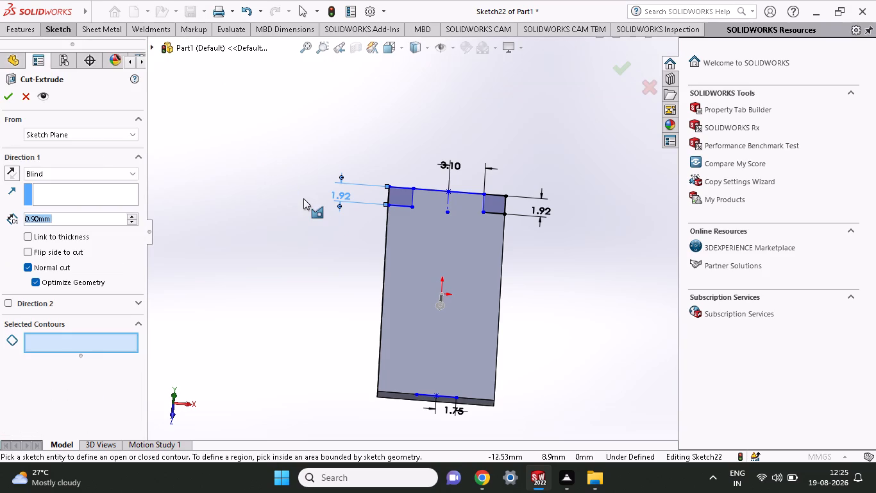
{"action": "left_click", "coordinate": [407, 193]}
{"action": "left_click", "coordinate": [498, 203]}
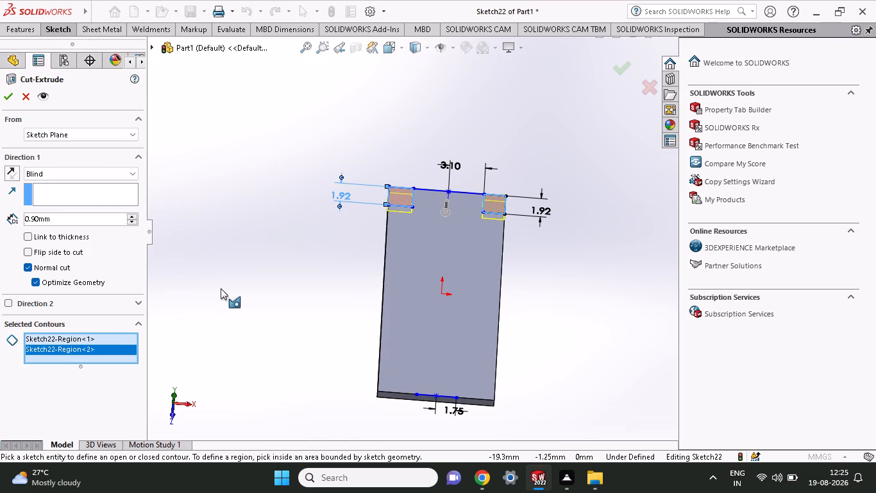
{"action": "middle_click_drag", "start_coordinate": [223, 293], "coordinate": [318, 269]}
{"action": "scroll", "coordinate": [335, 278], "scroll_direction": "up", "scroll_amount": 1}
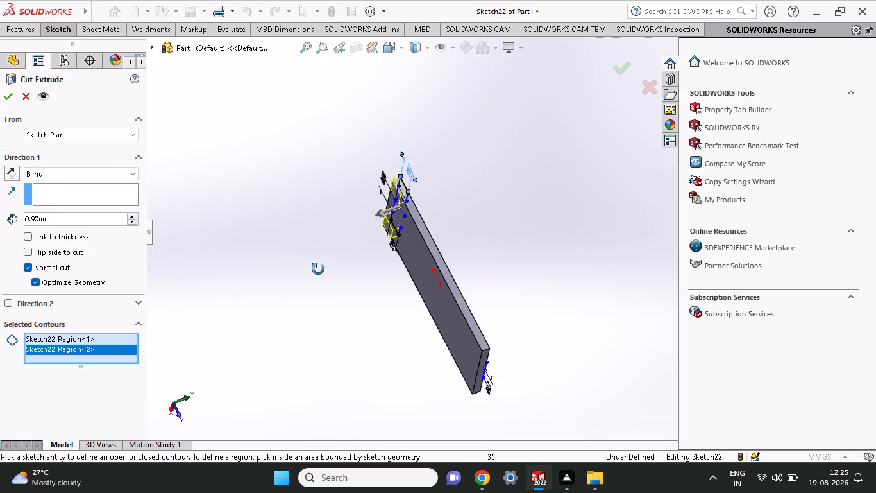
{"action": "middle_click_drag", "start_coordinate": [318, 269], "coordinate": [233, 297]}
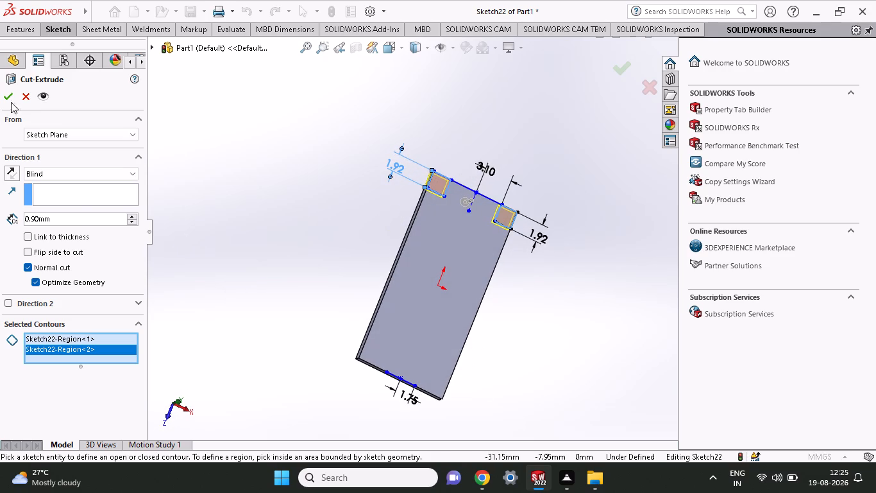
{"action": "left_click", "coordinate": [7, 96]}
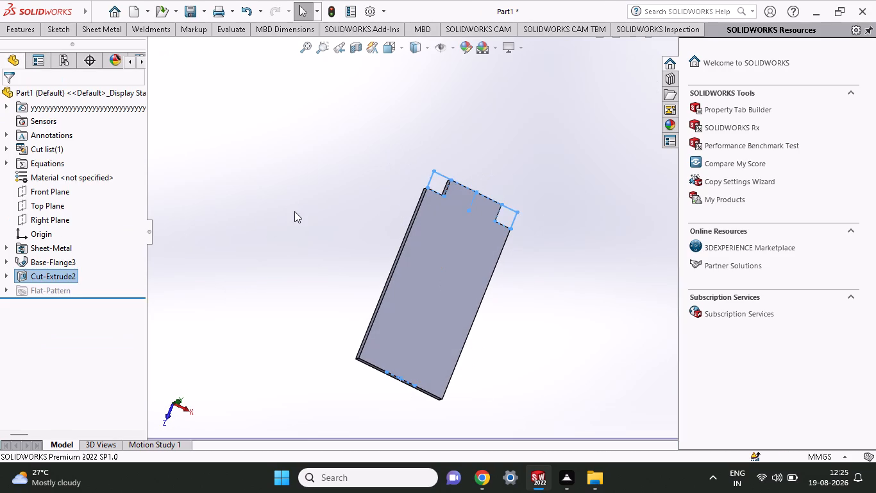
{"action": "left_click", "coordinate": [294, 211]}
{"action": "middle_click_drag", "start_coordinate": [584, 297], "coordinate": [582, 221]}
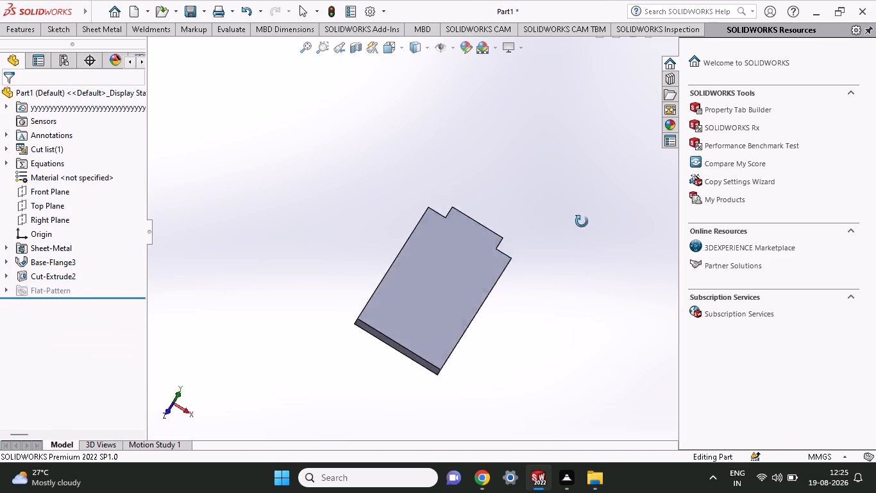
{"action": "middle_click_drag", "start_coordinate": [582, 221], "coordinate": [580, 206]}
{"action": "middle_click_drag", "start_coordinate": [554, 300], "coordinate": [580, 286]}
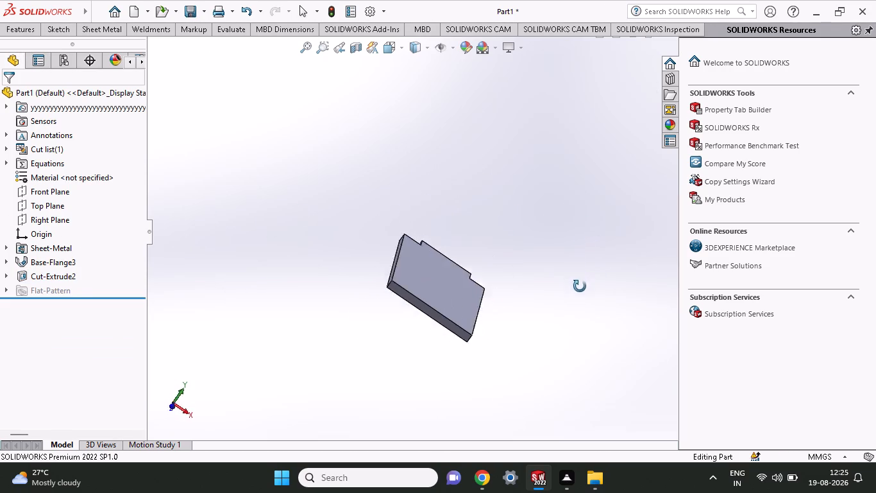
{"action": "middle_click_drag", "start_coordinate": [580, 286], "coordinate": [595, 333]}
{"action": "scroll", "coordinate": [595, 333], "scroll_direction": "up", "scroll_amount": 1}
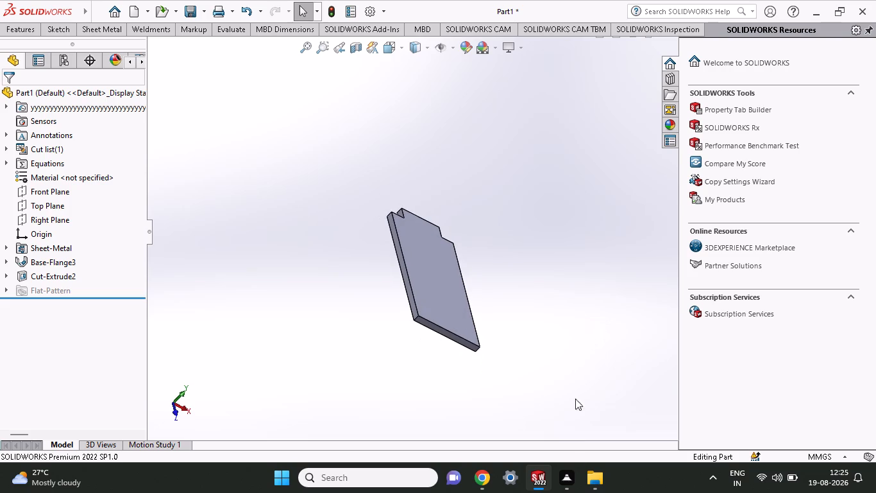
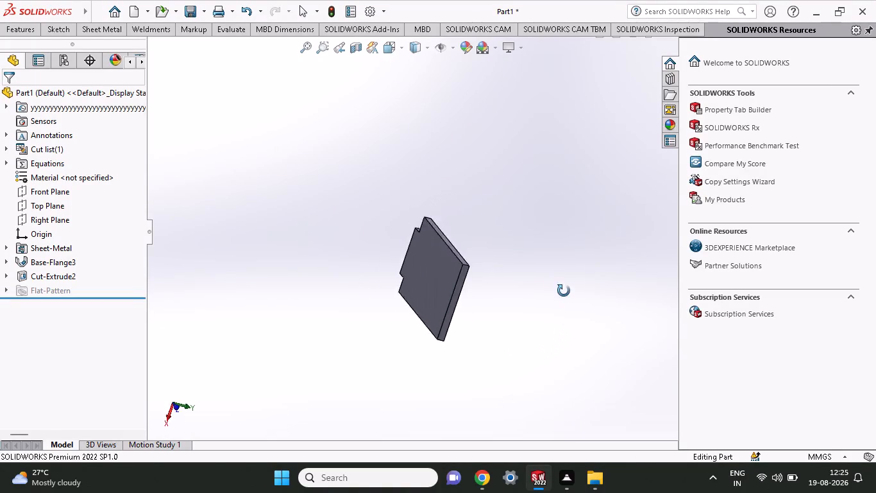
Inspect the notched plate from several sides to check both corner cuts.
{"action": "middle_click_drag", "start_coordinate": [564, 291], "coordinate": [312, 457]}
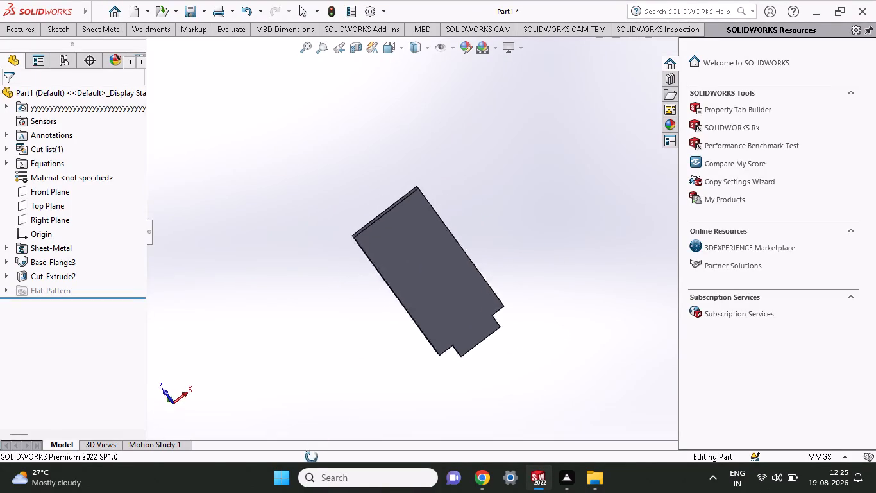
{"action": "middle_click_drag", "start_coordinate": [312, 457], "coordinate": [395, 492]}
{"action": "scroll", "coordinate": [395, 492], "scroll_direction": "up", "scroll_amount": 1}
{"action": "middle_click_drag", "start_coordinate": [496, 113], "coordinate": [509, 216]}
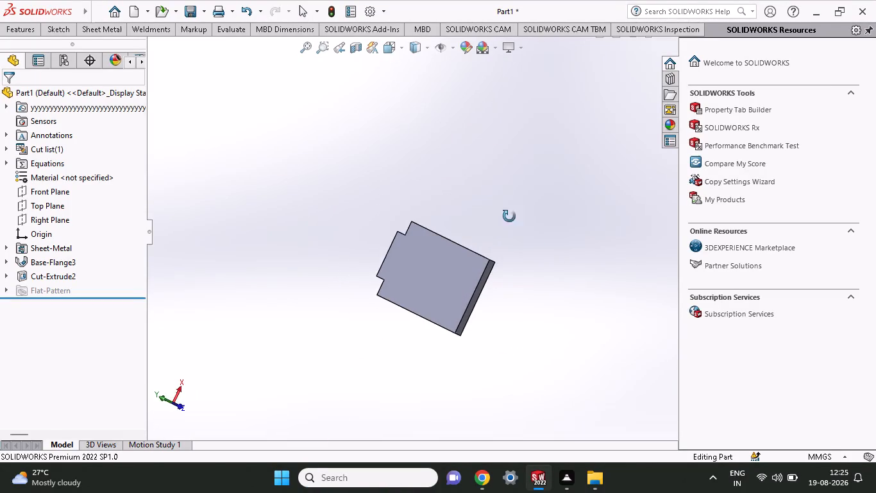
{"action": "middle_click_drag", "start_coordinate": [509, 216], "coordinate": [566, 202]}
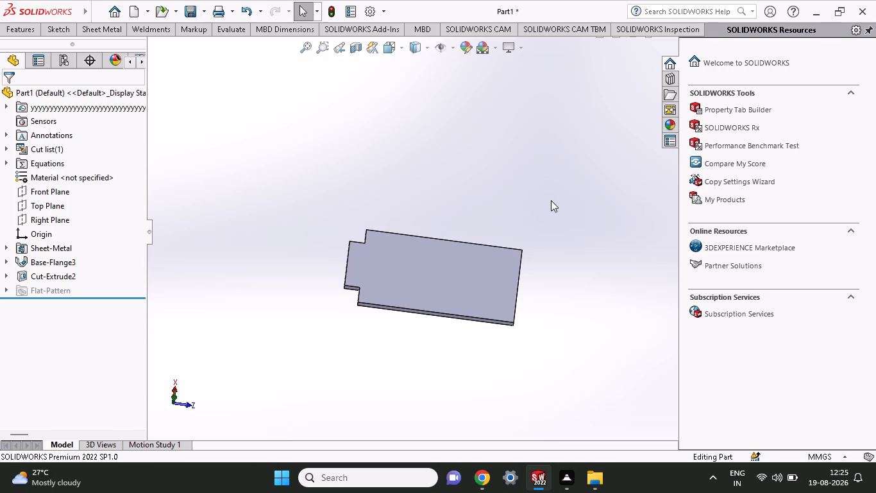
{"action": "middle_click_drag", "start_coordinate": [546, 200], "coordinate": [546, 209]}
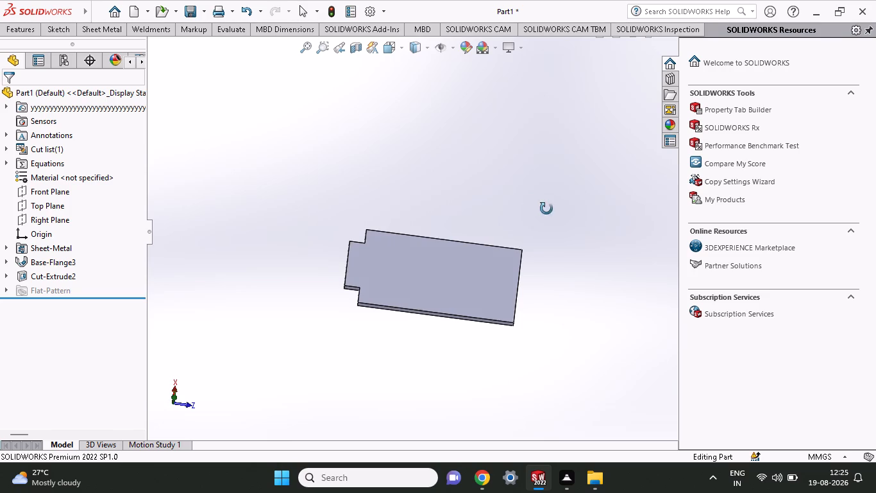
{"action": "middle_click_drag", "start_coordinate": [546, 209], "coordinate": [466, 312]}
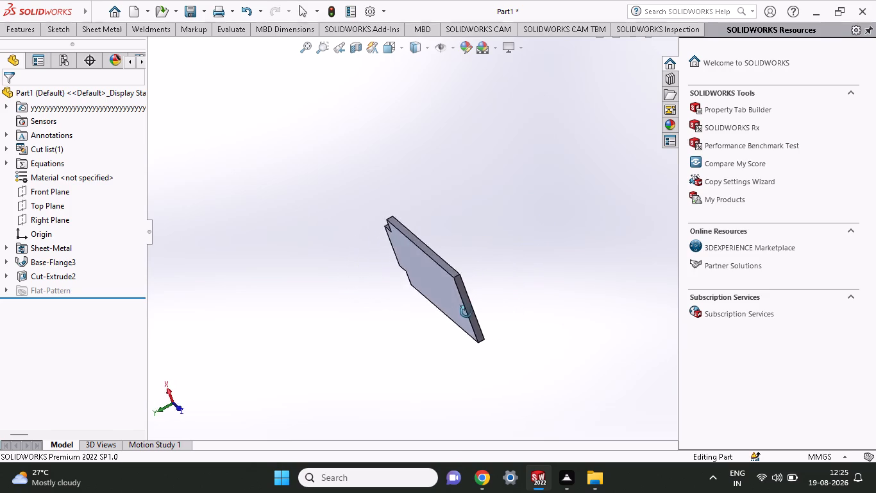
{"action": "middle_click_drag", "start_coordinate": [466, 312], "coordinate": [596, 218]}
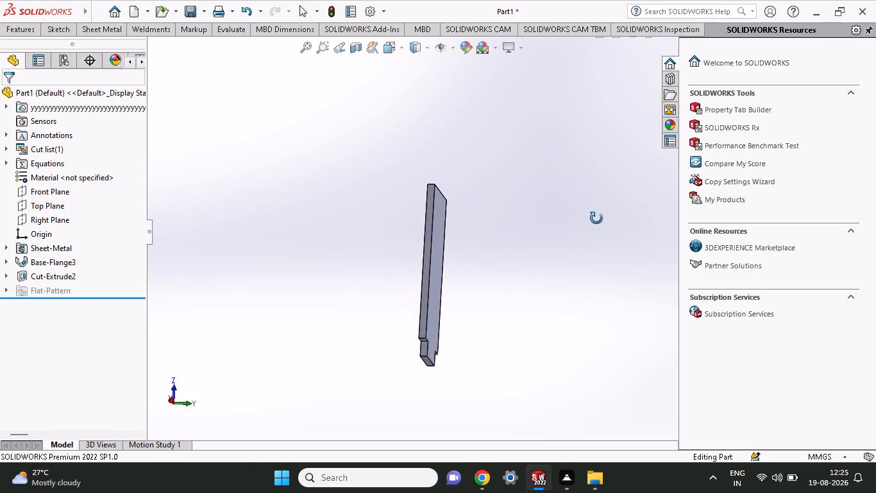
{"action": "middle_click_drag", "start_coordinate": [596, 218], "coordinate": [394, 283]}
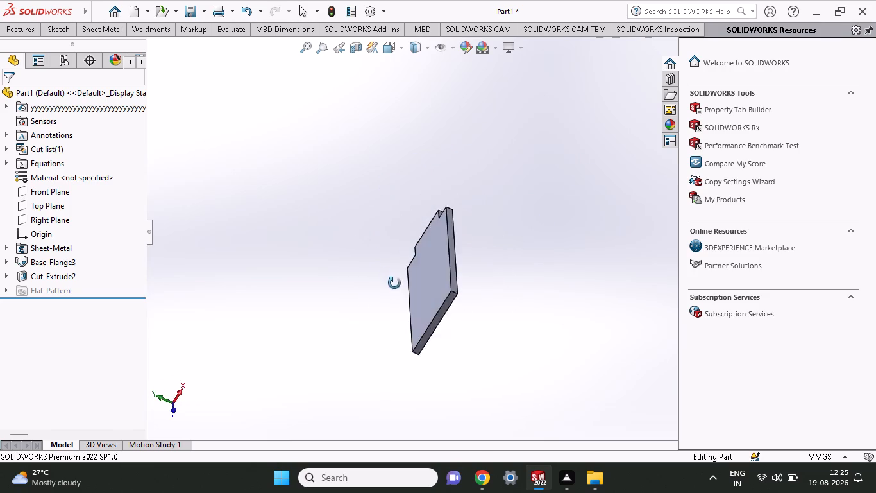
{"action": "middle_click_drag", "start_coordinate": [394, 283], "coordinate": [433, 286]}
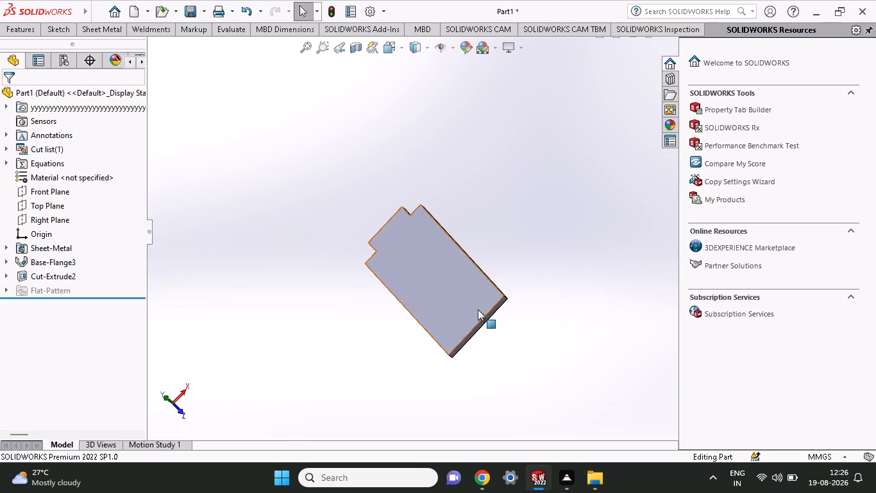
Start a sketch on the large flat face of the notched plate, viewed straight on.
{"action": "left_click", "coordinate": [478, 309]}
{"action": "left_click", "coordinate": [536, 280]}
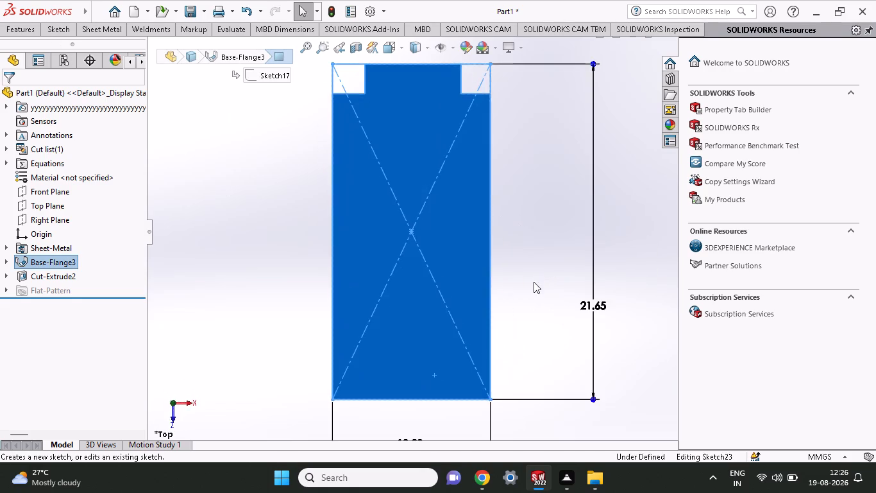
{"action": "scroll", "coordinate": [521, 318], "scroll_direction": "down", "scroll_amount": 3}
{"action": "scroll", "coordinate": [511, 322], "scroll_direction": "up", "scroll_amount": 3}
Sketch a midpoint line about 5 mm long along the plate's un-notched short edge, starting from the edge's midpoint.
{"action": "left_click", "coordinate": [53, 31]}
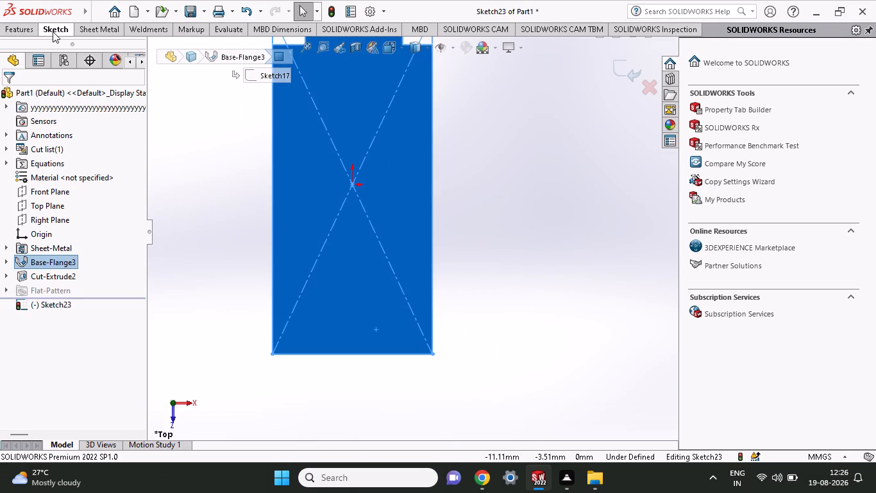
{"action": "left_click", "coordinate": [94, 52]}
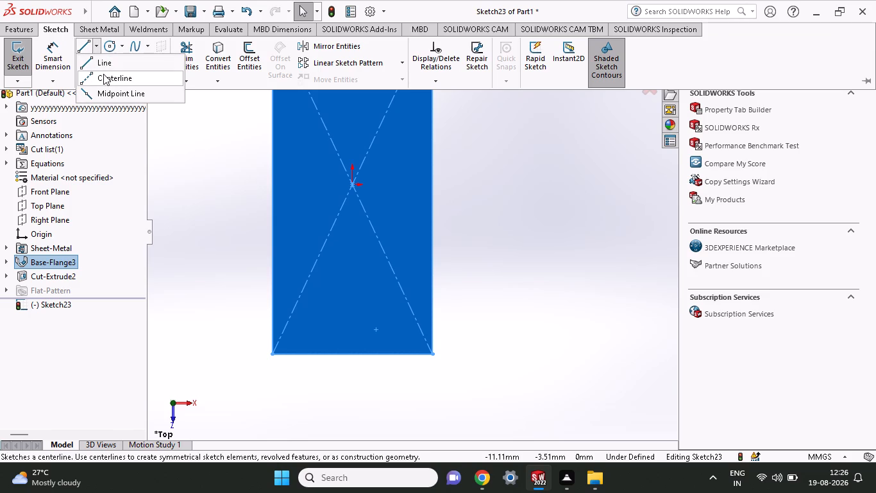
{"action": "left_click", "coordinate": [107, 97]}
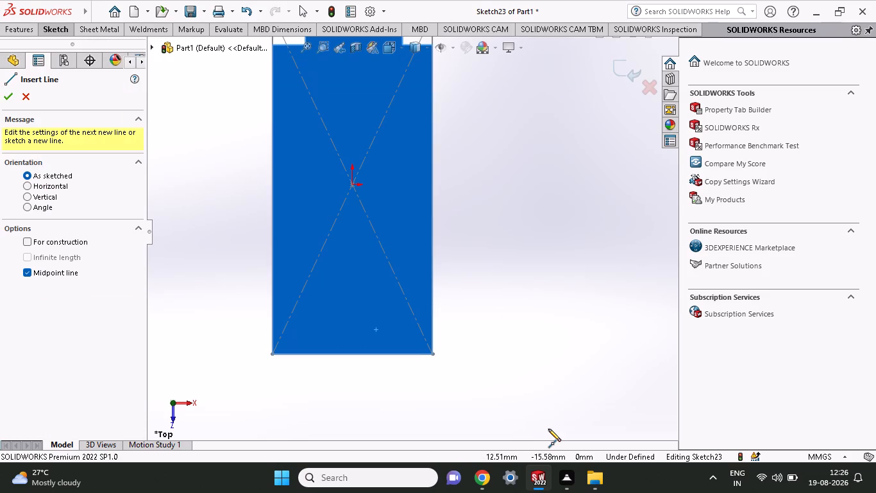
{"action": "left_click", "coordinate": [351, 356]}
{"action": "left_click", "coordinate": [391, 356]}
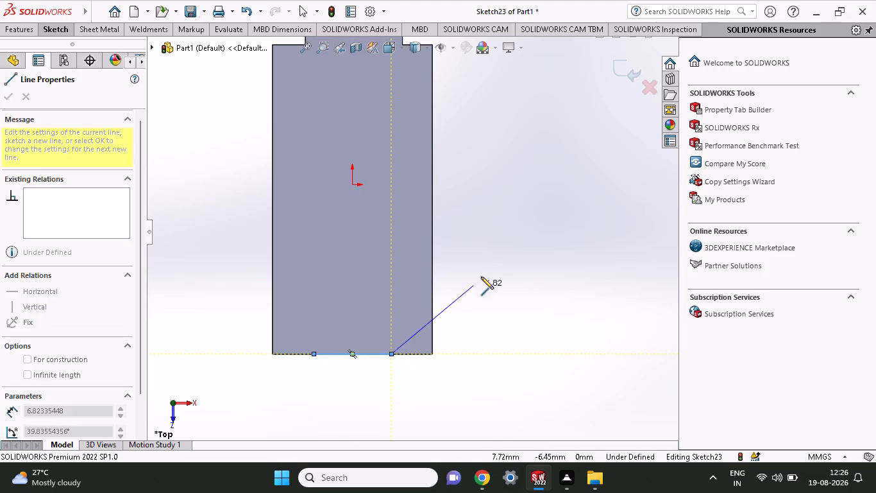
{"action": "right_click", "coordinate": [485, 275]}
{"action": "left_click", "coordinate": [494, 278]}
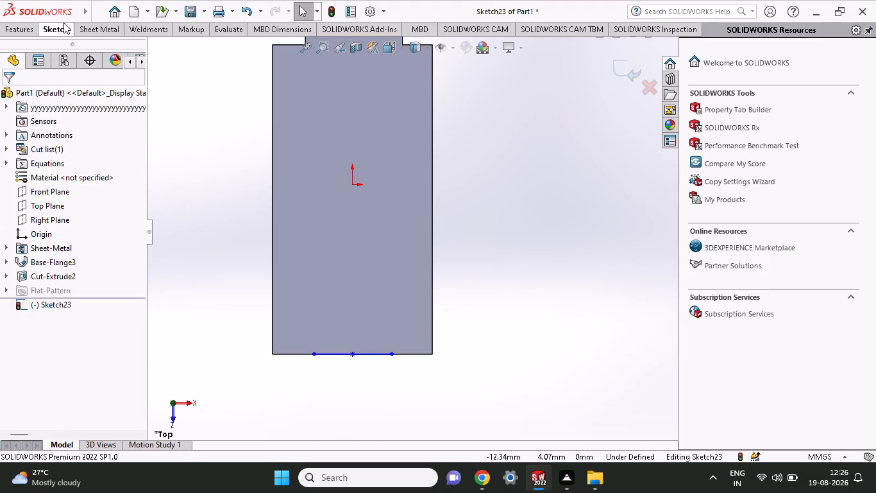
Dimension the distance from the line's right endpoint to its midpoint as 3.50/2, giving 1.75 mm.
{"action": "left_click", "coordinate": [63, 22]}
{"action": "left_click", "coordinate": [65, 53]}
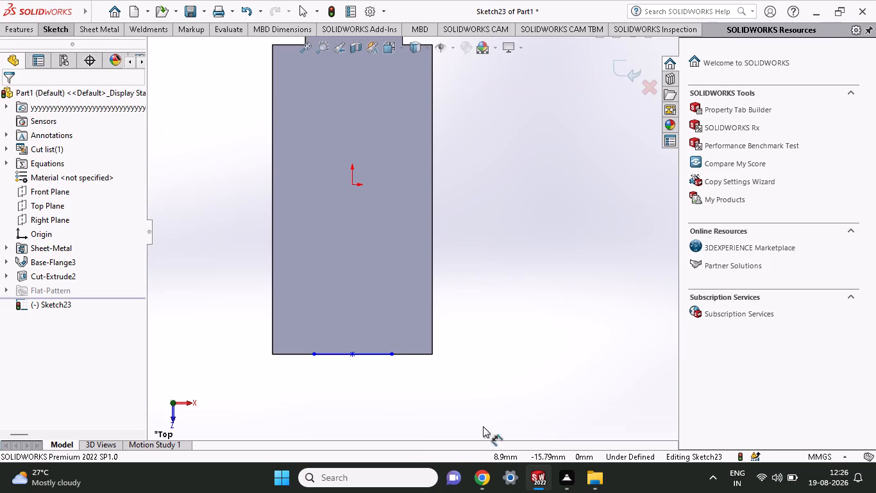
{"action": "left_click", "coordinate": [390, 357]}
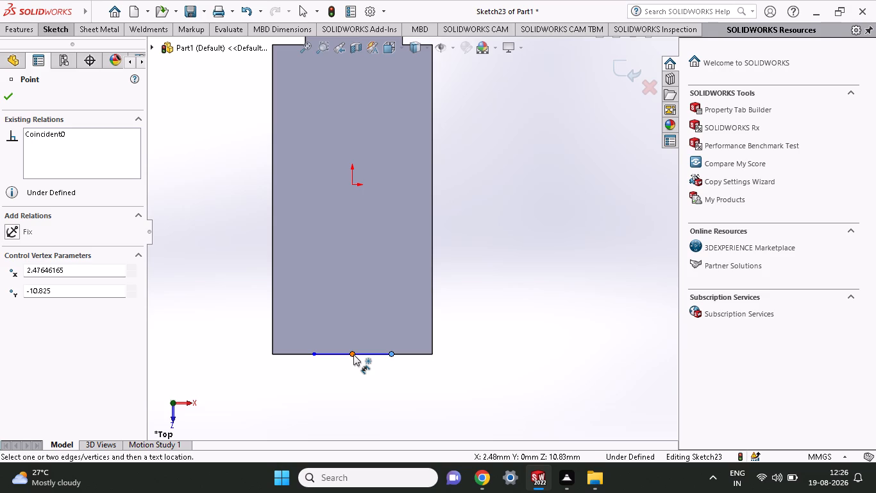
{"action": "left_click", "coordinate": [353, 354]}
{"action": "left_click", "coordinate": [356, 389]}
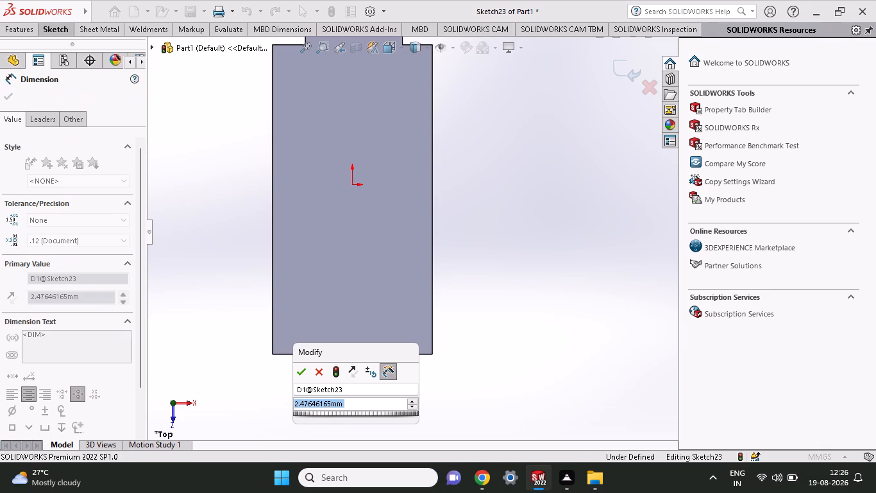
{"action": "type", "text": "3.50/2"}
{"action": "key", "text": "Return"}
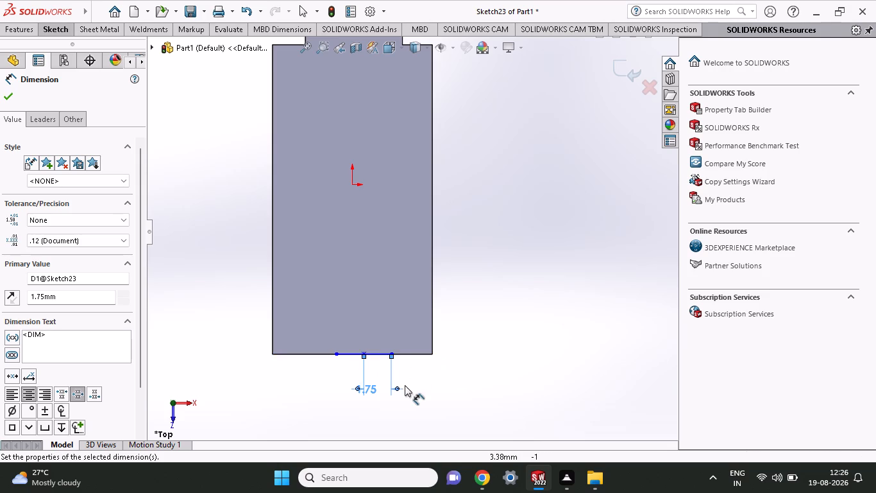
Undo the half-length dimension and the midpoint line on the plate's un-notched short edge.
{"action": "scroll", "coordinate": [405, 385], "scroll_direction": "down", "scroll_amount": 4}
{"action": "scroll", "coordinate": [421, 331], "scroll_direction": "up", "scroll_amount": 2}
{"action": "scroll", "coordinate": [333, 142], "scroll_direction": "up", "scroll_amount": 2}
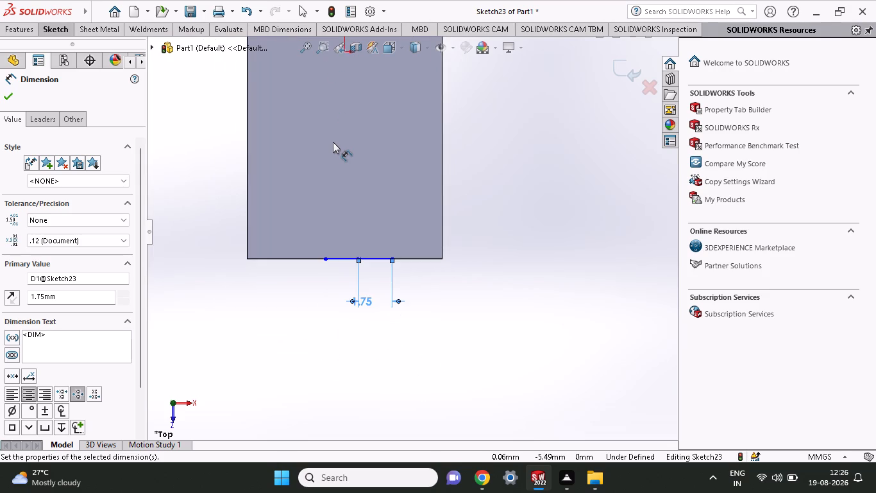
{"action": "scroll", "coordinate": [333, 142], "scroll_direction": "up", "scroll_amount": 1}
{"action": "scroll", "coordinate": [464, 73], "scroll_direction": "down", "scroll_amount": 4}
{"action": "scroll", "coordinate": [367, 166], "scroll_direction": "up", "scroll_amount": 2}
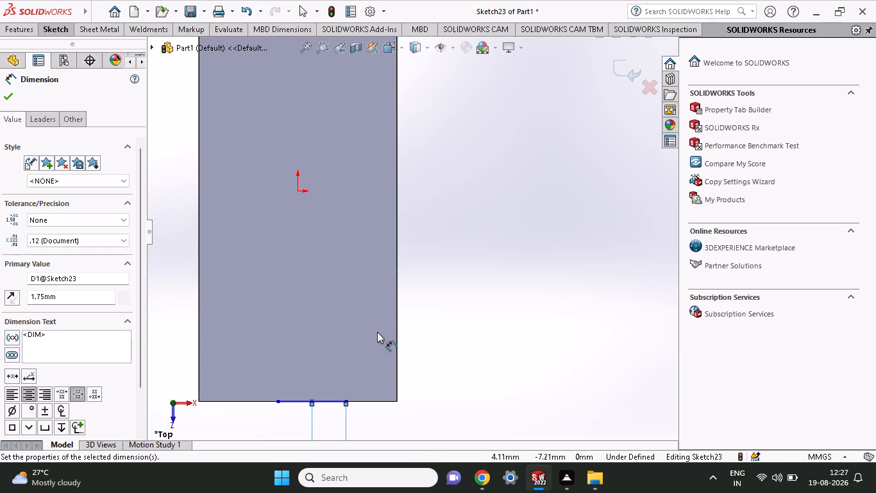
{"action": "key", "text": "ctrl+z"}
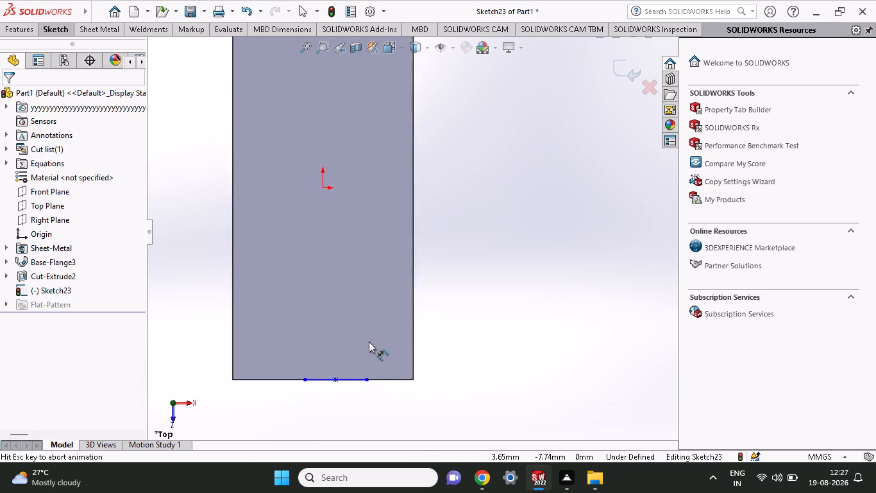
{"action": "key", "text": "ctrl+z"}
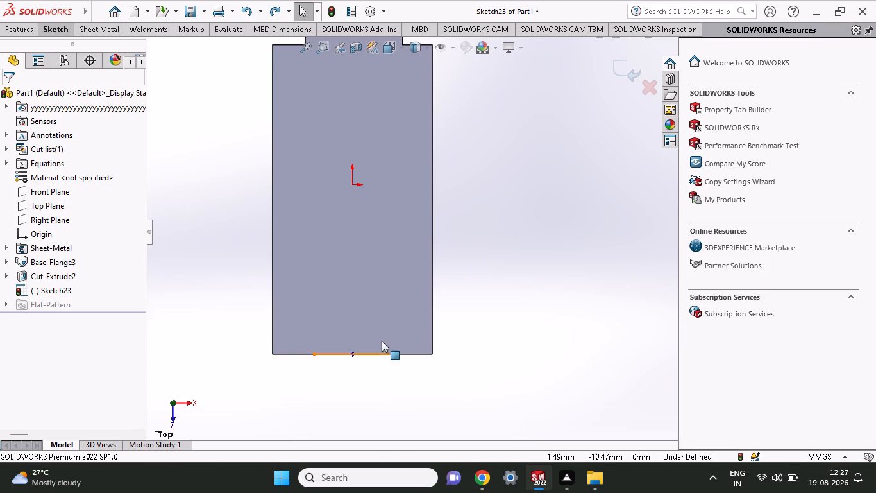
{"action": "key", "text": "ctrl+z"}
Sketch a midpoint line about 5.2 mm long along the plate's un-notched short edge, starting from the edge's midpoint.
{"action": "scroll", "coordinate": [414, 319], "scroll_direction": "down", "scroll_amount": 2, "text": "ctrl"}
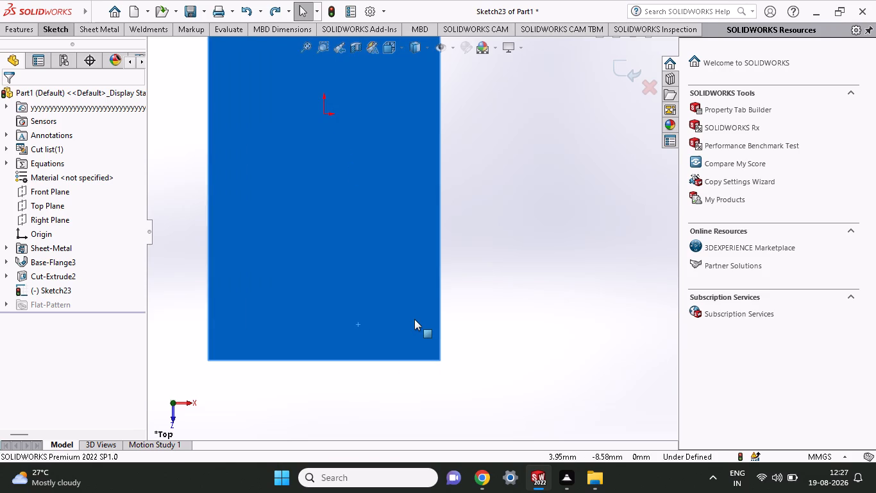
{"action": "left_click", "coordinate": [65, 29]}
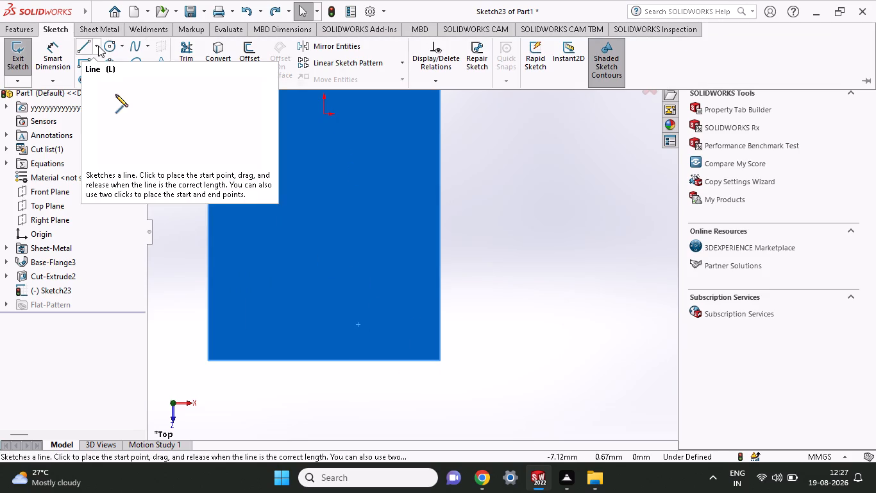
{"action": "left_click", "coordinate": [98, 46]}
{"action": "left_click", "coordinate": [102, 92]}
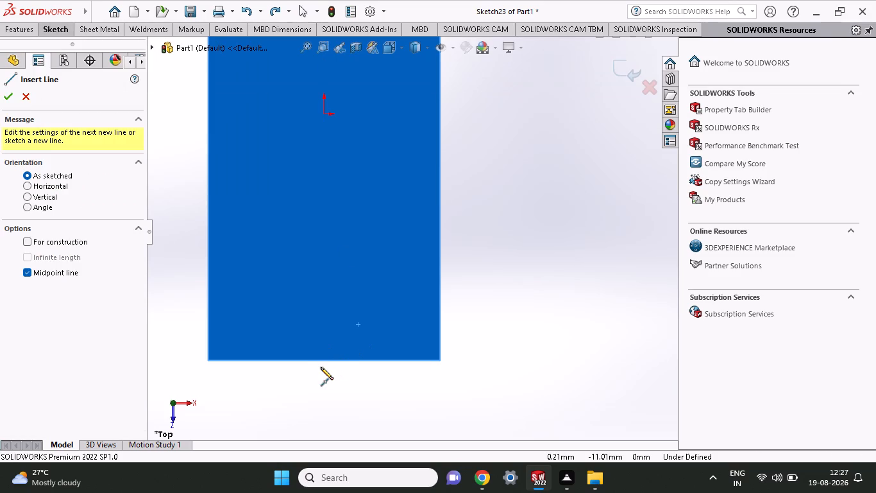
{"action": "left_click", "coordinate": [323, 359]}
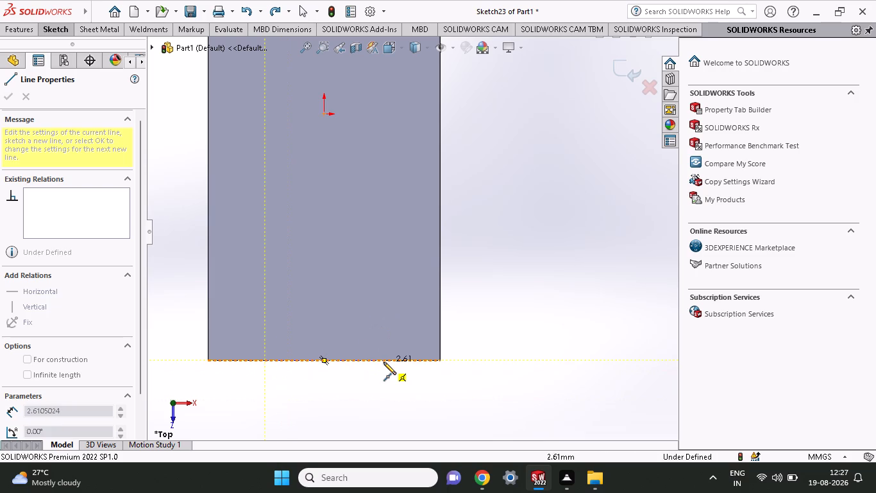
{"action": "left_click", "coordinate": [383, 362]}
{"action": "right_click", "coordinate": [417, 390]}
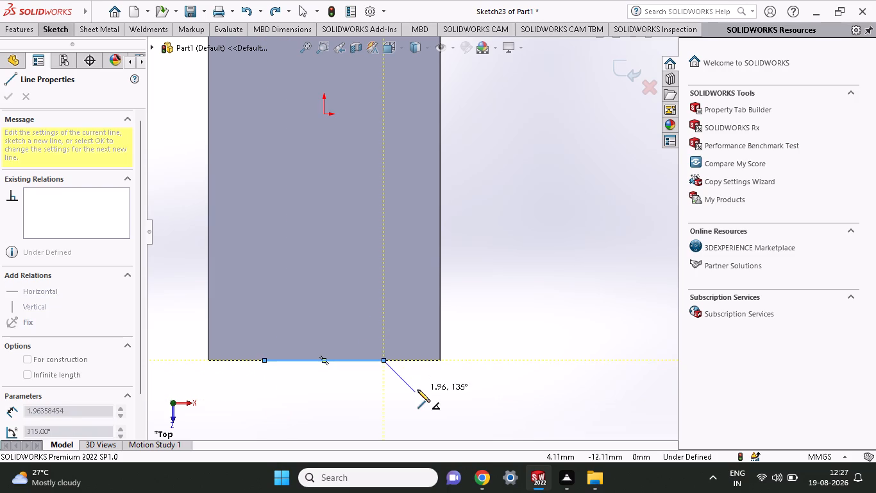
{"action": "left_click", "coordinate": [448, 327]}
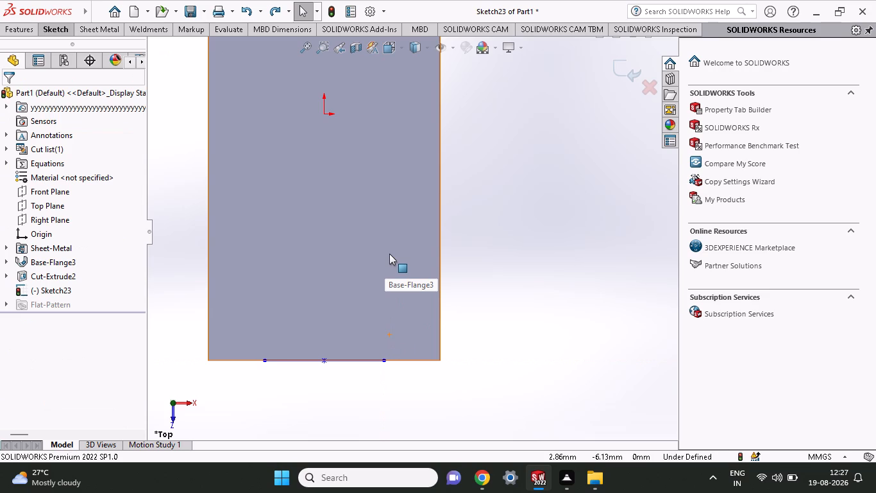
Dimension the distance from the new line's midpoint to its right endpoint as 3.50/2, giving 1.75 mm.
{"action": "left_click", "coordinate": [69, 32]}
{"action": "left_click", "coordinate": [38, 60]}
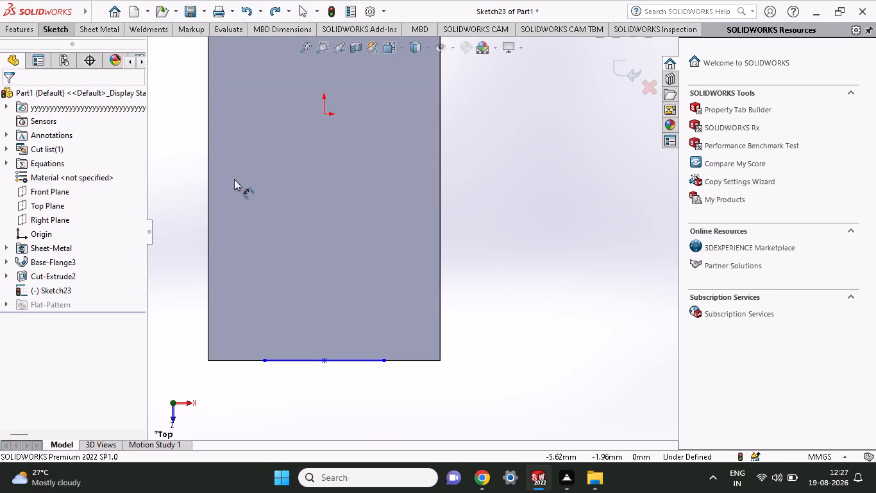
{"action": "left_click", "coordinate": [324, 364]}
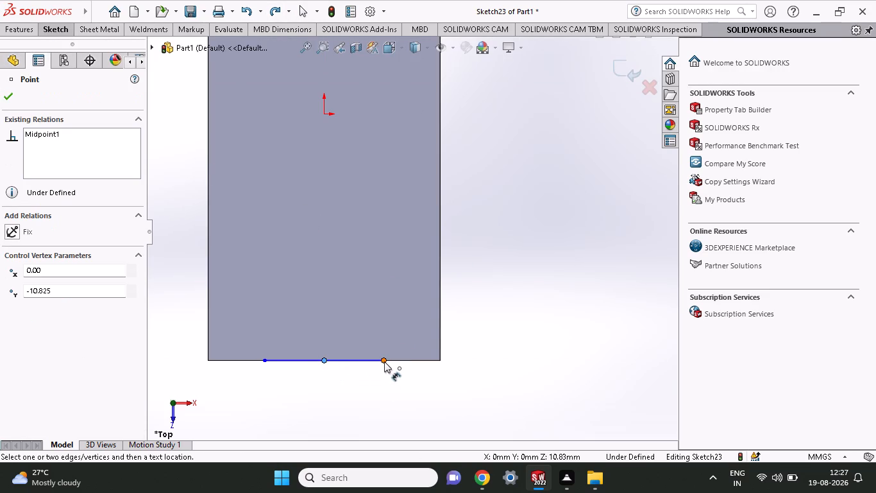
{"action": "left_click", "coordinate": [384, 361]}
{"action": "left_click", "coordinate": [350, 393]}
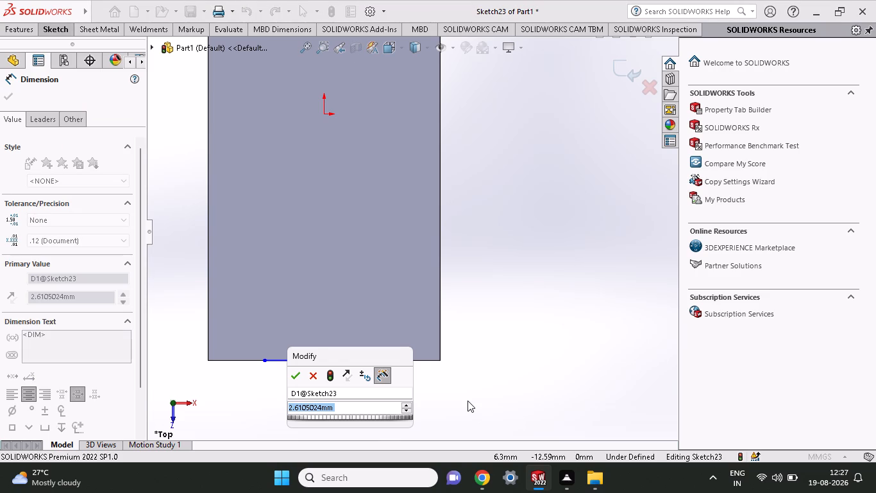
{"action": "key", "text": "3"}
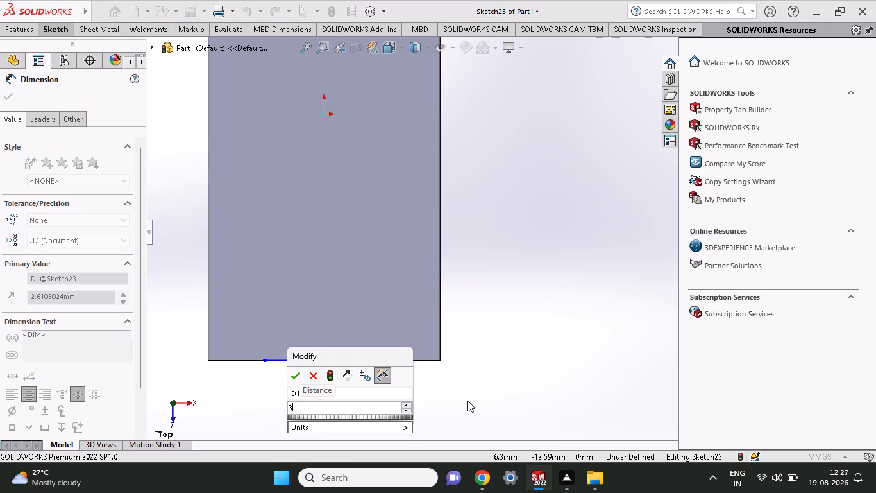
{"action": "key", "text": "5"}
{"action": "key", "text": "BackSpace"}
{"action": "type", "text": ".50/2"}
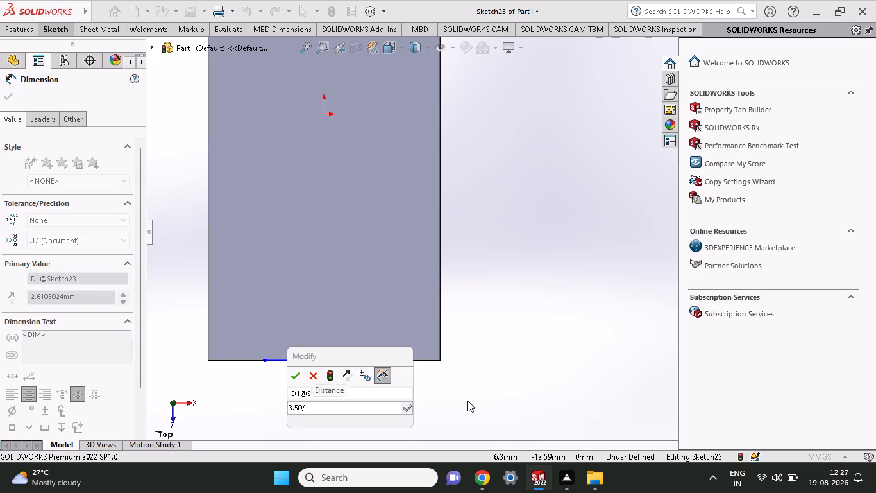
{"action": "key", "text": "Return"}
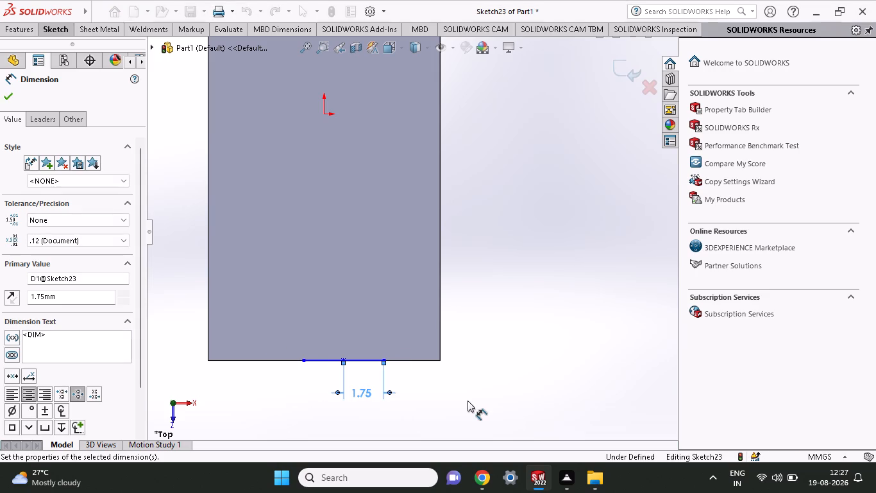
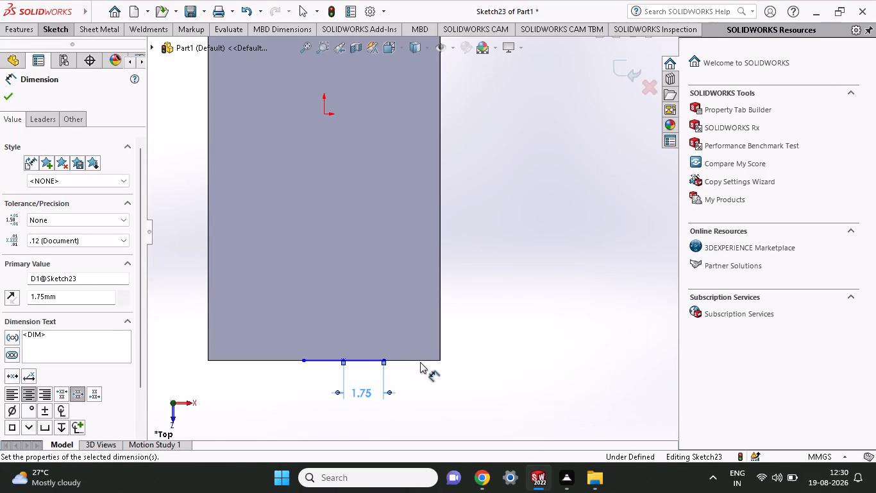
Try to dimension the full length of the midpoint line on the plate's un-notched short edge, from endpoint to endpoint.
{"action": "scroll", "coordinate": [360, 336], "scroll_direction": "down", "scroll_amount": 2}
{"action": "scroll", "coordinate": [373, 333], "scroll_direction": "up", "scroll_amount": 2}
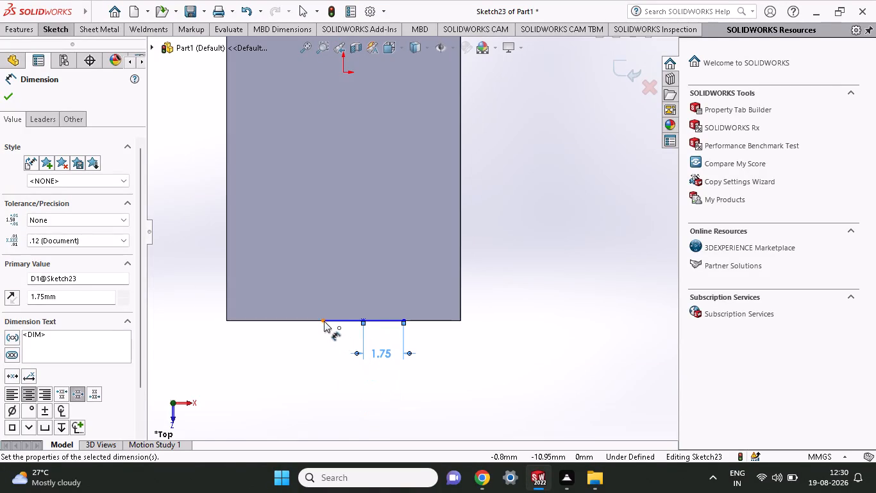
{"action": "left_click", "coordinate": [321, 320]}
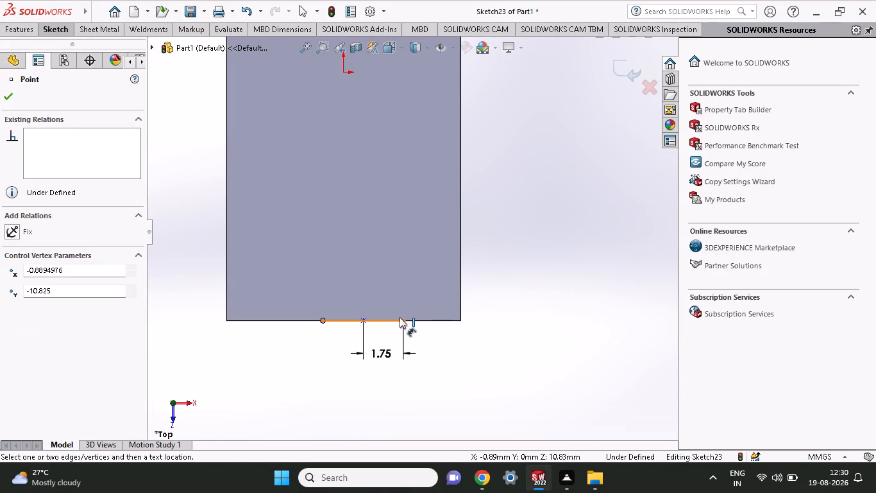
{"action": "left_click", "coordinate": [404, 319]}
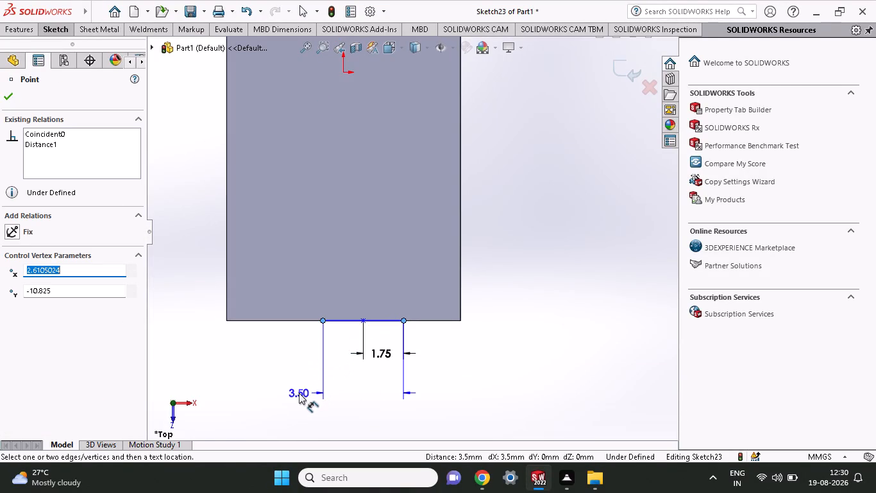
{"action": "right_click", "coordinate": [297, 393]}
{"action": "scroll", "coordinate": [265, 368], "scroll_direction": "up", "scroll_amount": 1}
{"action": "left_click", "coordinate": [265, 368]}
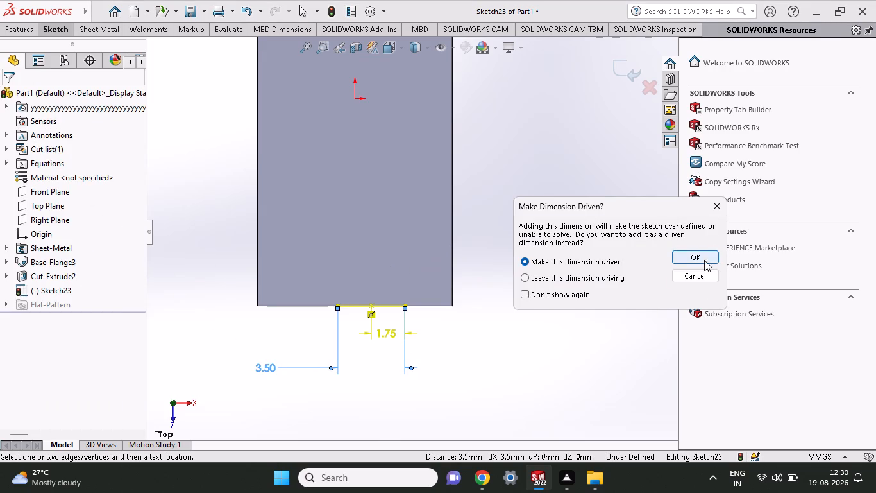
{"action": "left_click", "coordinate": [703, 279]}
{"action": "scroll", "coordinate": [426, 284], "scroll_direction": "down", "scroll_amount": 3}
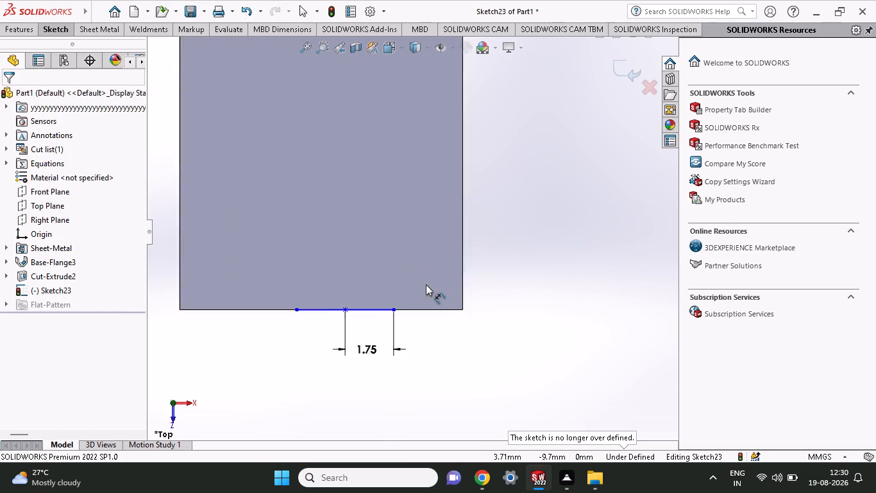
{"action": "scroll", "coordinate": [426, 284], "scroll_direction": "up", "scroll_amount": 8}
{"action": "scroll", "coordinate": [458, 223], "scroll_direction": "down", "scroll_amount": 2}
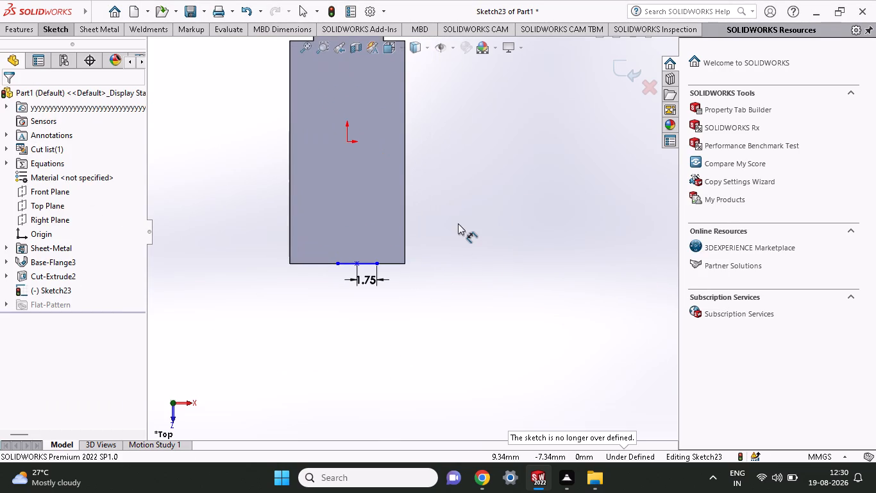
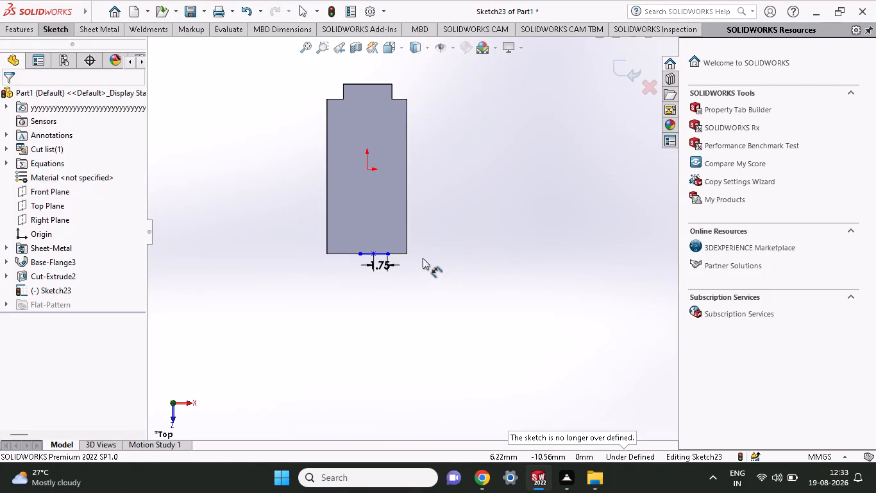
Delete the off-centre midpoint line on the plate's un-notched short edge, leaving the dimensioning command first.
{"action": "scroll", "coordinate": [428, 251], "scroll_direction": "down", "scroll_amount": 1}
{"action": "scroll", "coordinate": [344, 205], "scroll_direction": "down", "scroll_amount": 2}
{"action": "key", "text": "Escape"}
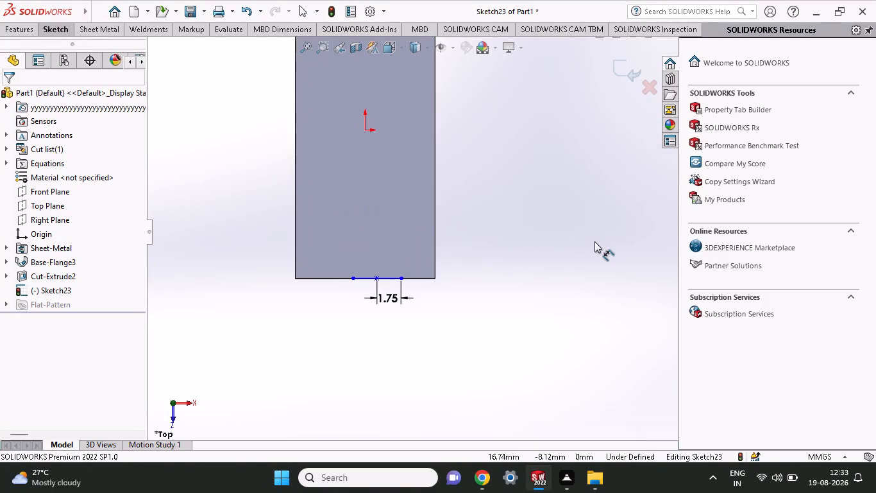
{"action": "key", "text": "Escape"}
{"action": "key", "text": "Escape"}
{"action": "key", "text": "Escape"}
{"action": "key", "text": "Escape"}
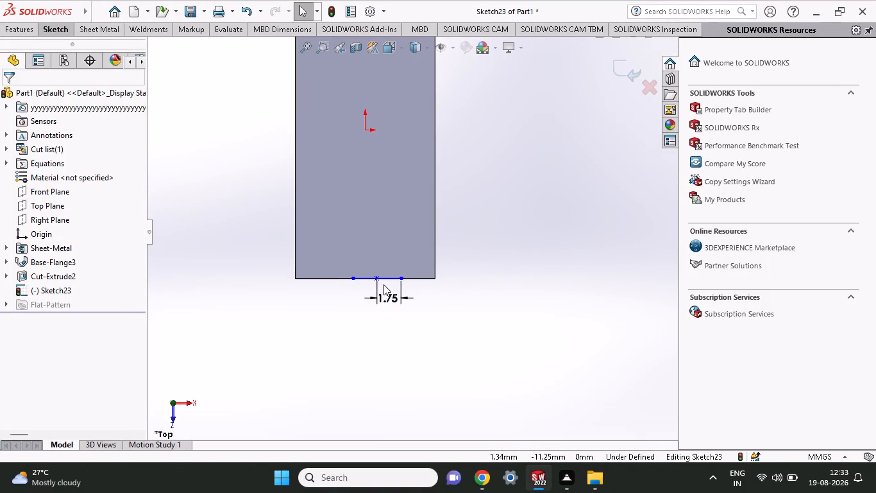
{"action": "left_click", "coordinate": [386, 277]}
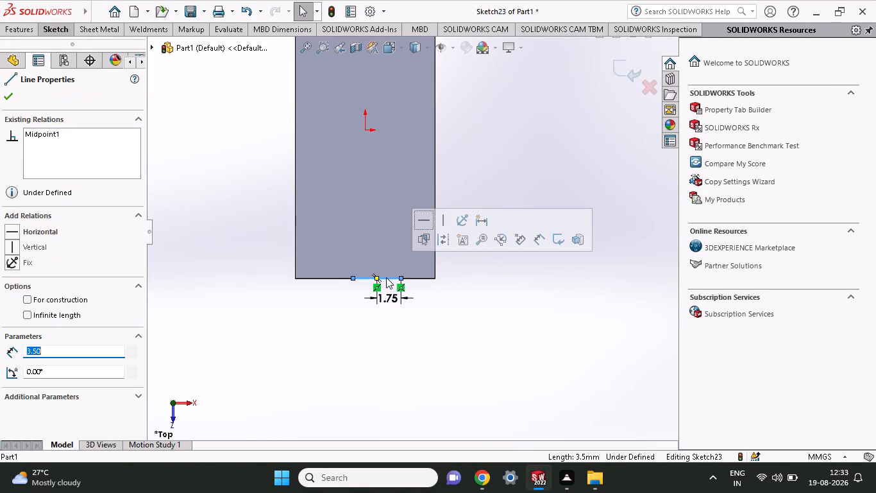
{"action": "key", "text": "Delete"}
{"action": "left_click", "coordinate": [547, 257]}
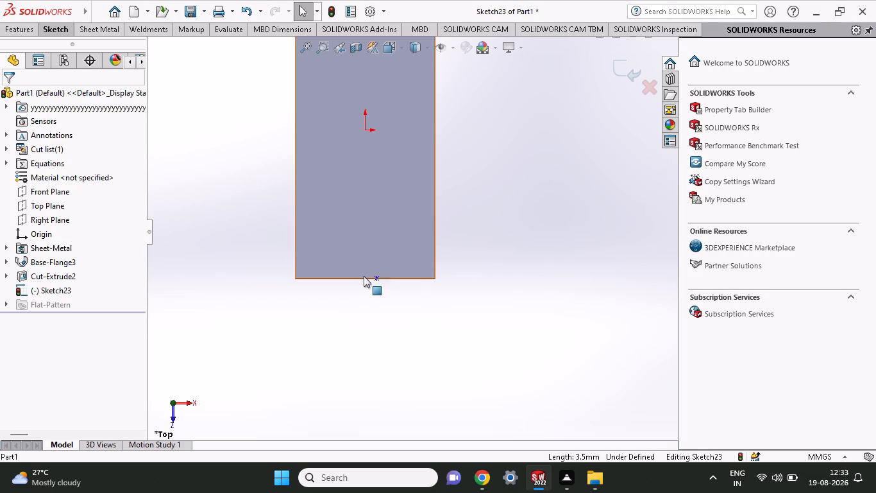
Sketch a new midpoint line on the plate's un-notched short edge, starting from that edge's midpoint.
{"action": "left_click", "coordinate": [53, 22]}
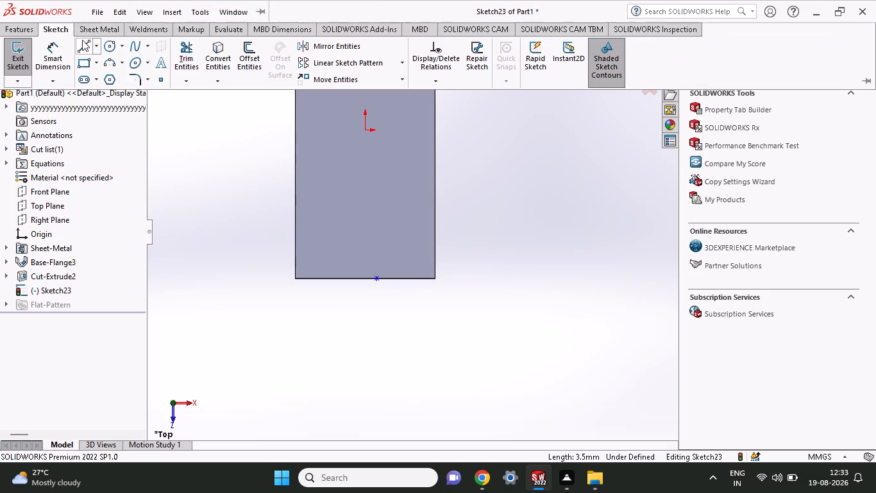
{"action": "left_click", "coordinate": [99, 49]}
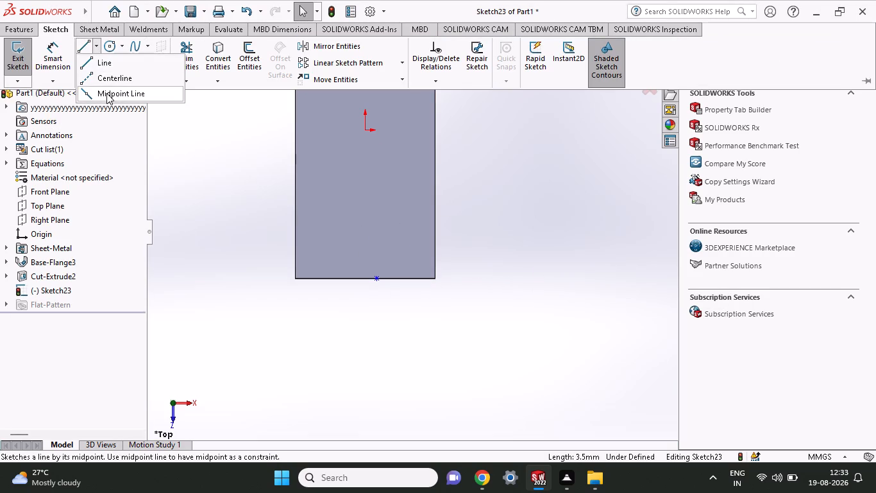
{"action": "left_click", "coordinate": [106, 93]}
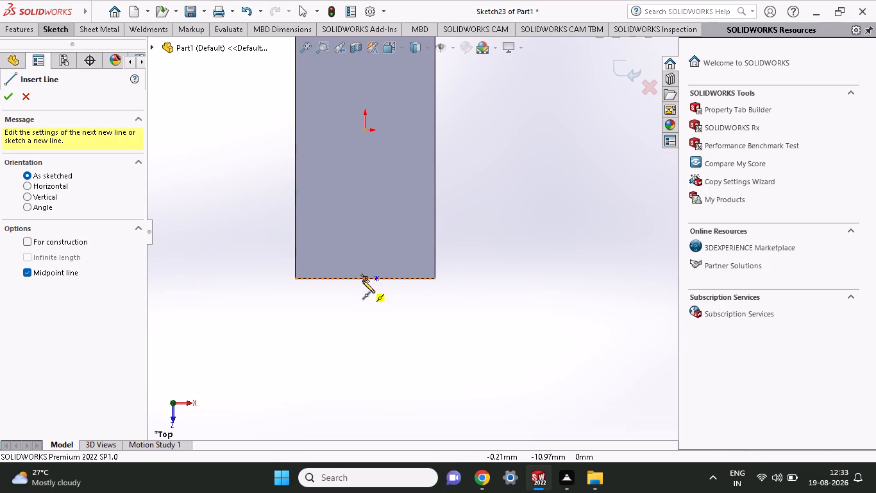
{"action": "left_click", "coordinate": [362, 279]}
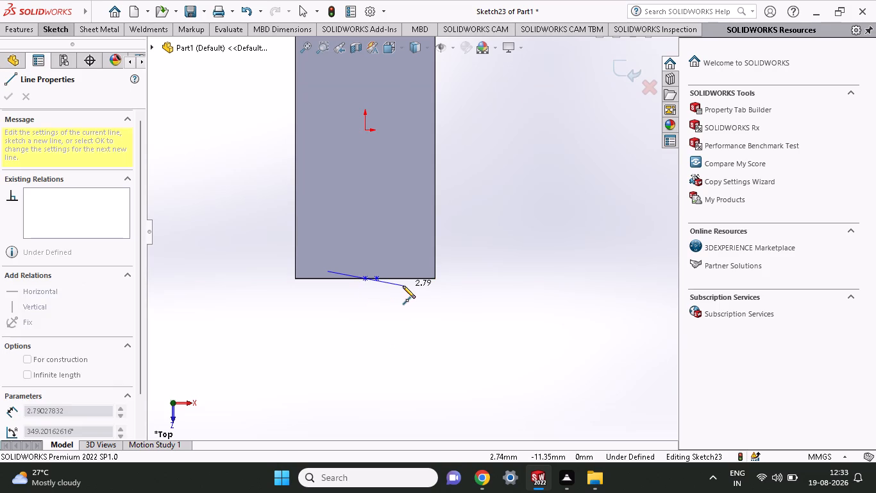
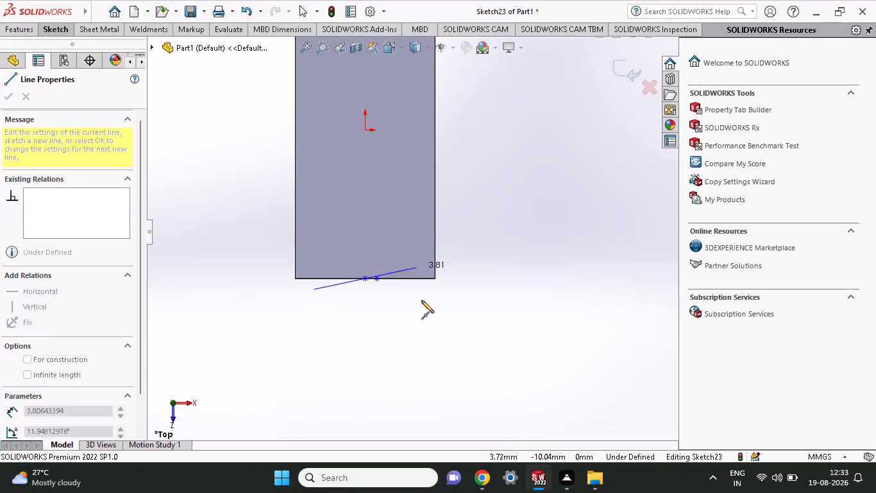
Finish the midpoint line along the plate's un-notched short edge, with each half about 1.85 mm long.
{"action": "left_click", "coordinate": [391, 281]}
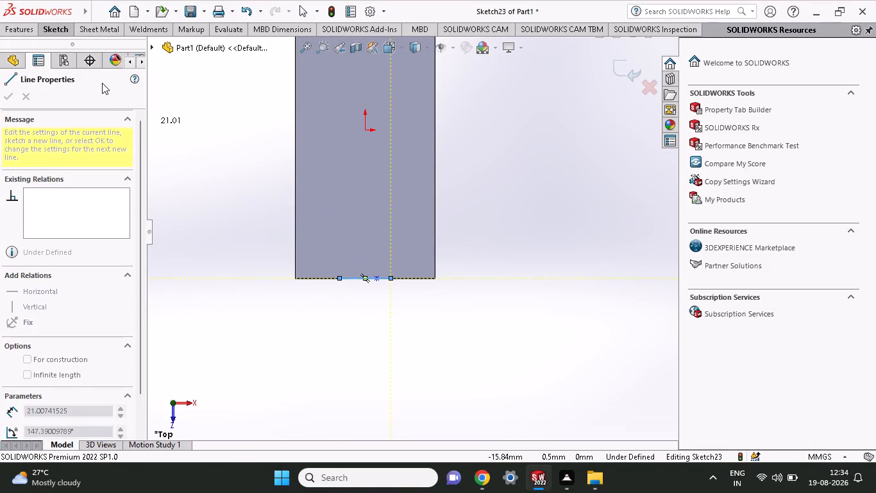
Dimension the midpoint line from its midpoint to one endpoint and set the distance to 3.50/2 mm.
{"action": "left_click", "coordinate": [58, 24]}
{"action": "left_click", "coordinate": [60, 68]}
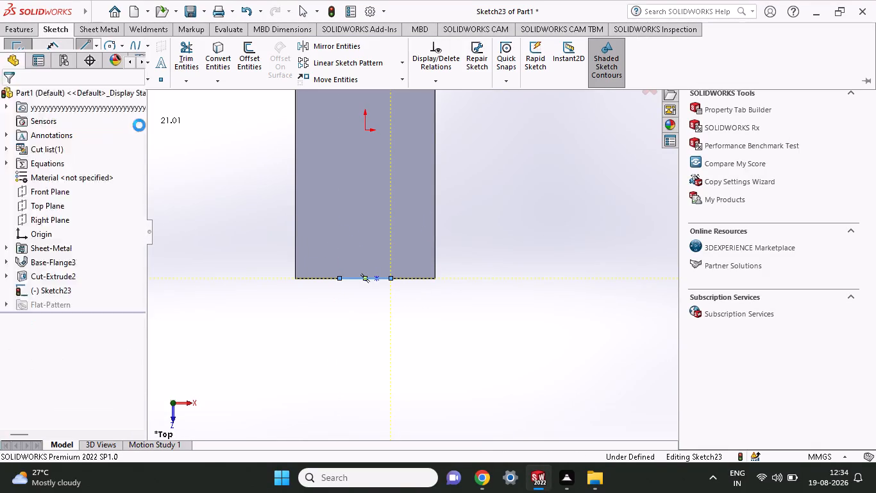
{"action": "left_click", "coordinate": [366, 277]}
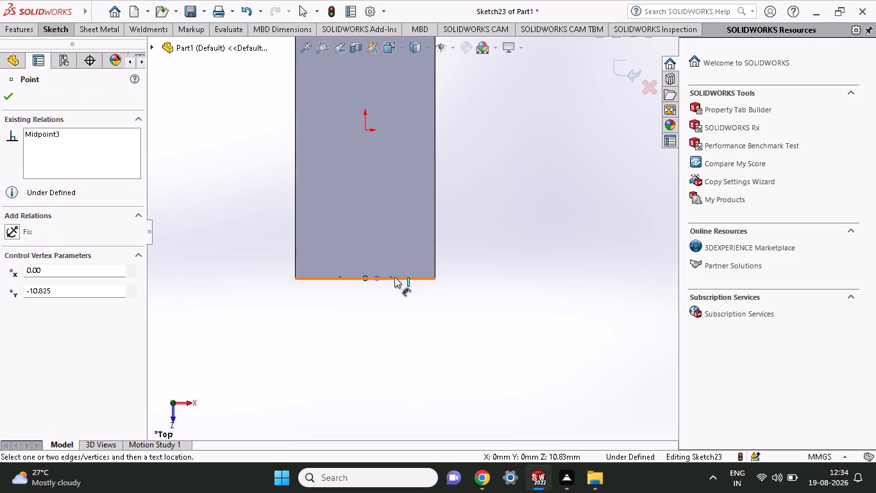
{"action": "left_click", "coordinate": [389, 279]}
{"action": "left_click", "coordinate": [389, 332]}
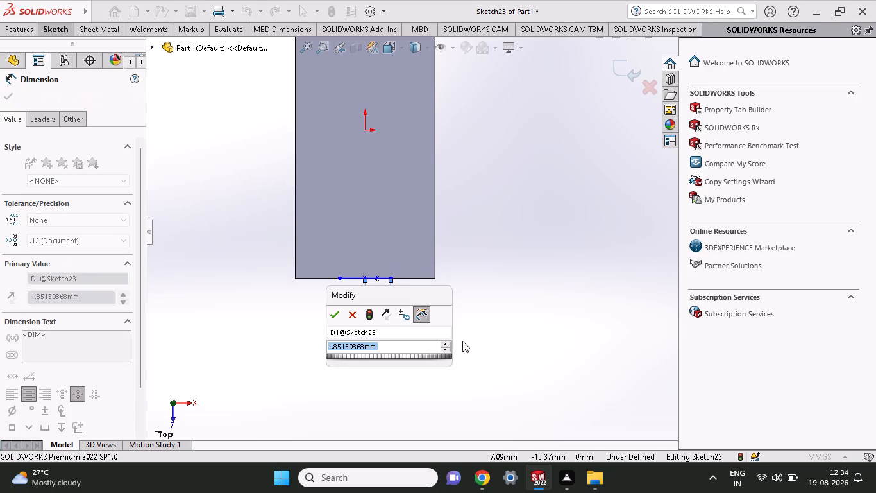
{"action": "type", "text": "3.50"}
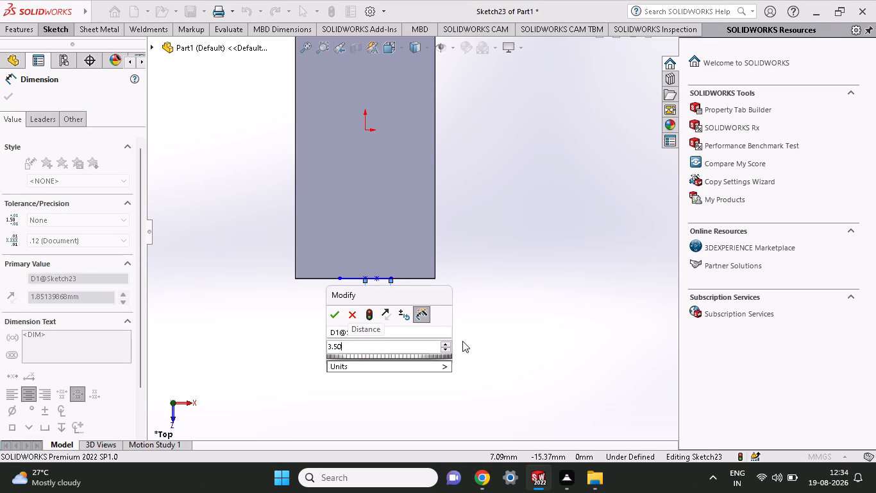
{"action": "type", "text": "/2"}
{"action": "key", "text": "Return"}
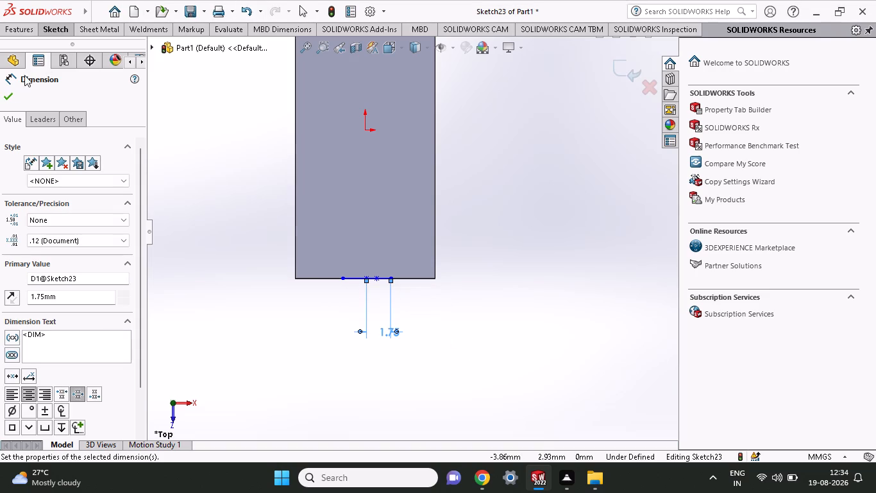
{"action": "left_click", "coordinate": [15, 90]}
Sketch a line about 4.95 mm long on the plate's long edge, starting from the corner with the un-notched short edge.
{"action": "left_click", "coordinate": [44, 27]}
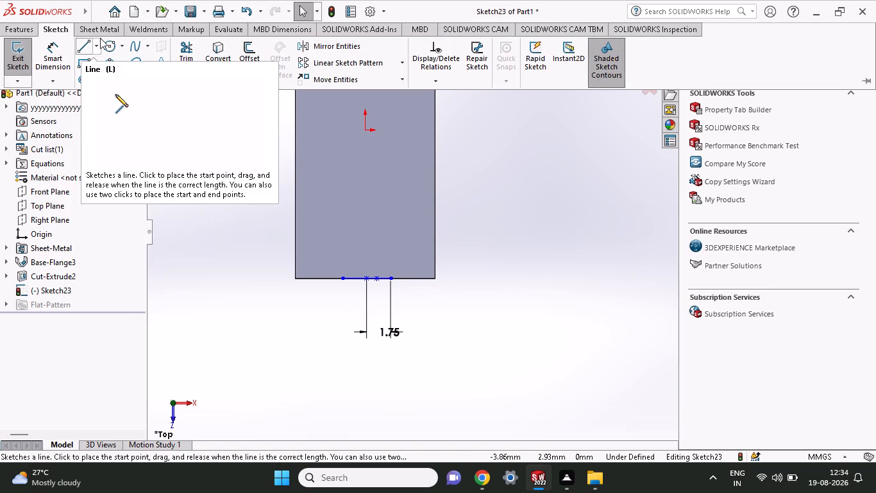
{"action": "left_click", "coordinate": [83, 43]}
{"action": "left_click", "coordinate": [437, 278]}
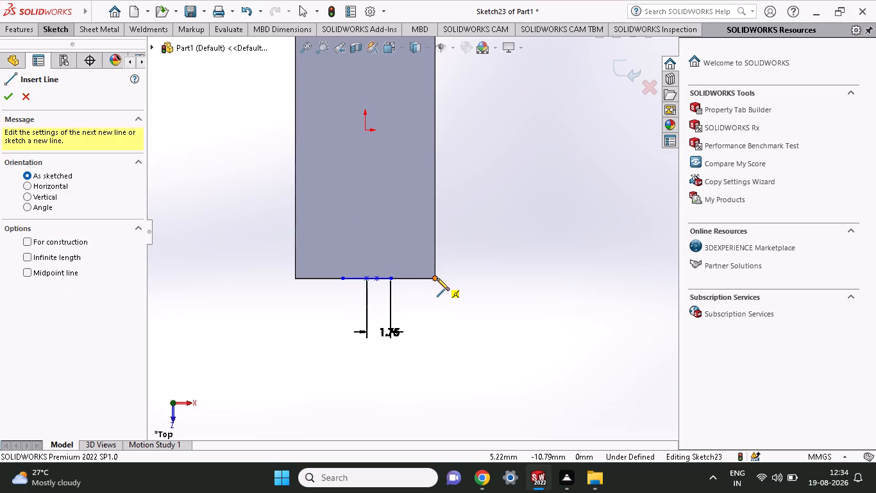
{"action": "left_click", "coordinate": [432, 211]}
Dimension the line on the long edge and set its length to 3.35 mm.
{"action": "left_click", "coordinate": [62, 31]}
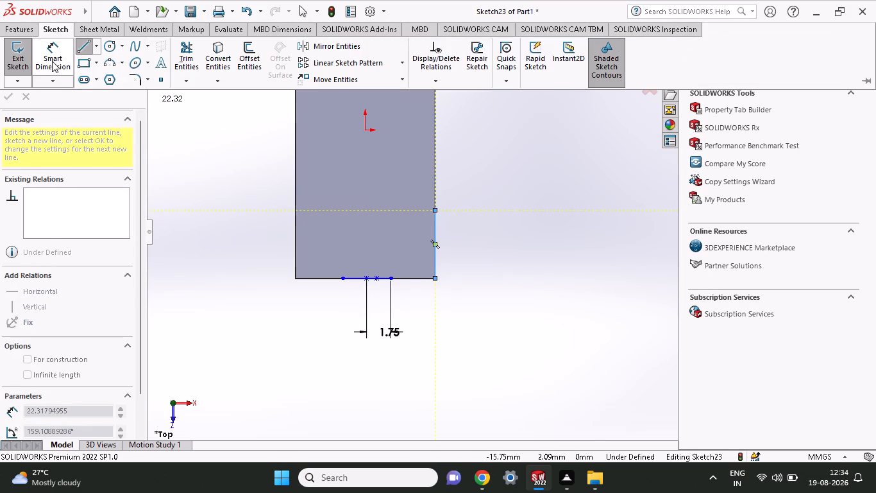
{"action": "left_click", "coordinate": [52, 61]}
{"action": "left_click", "coordinate": [435, 243]}
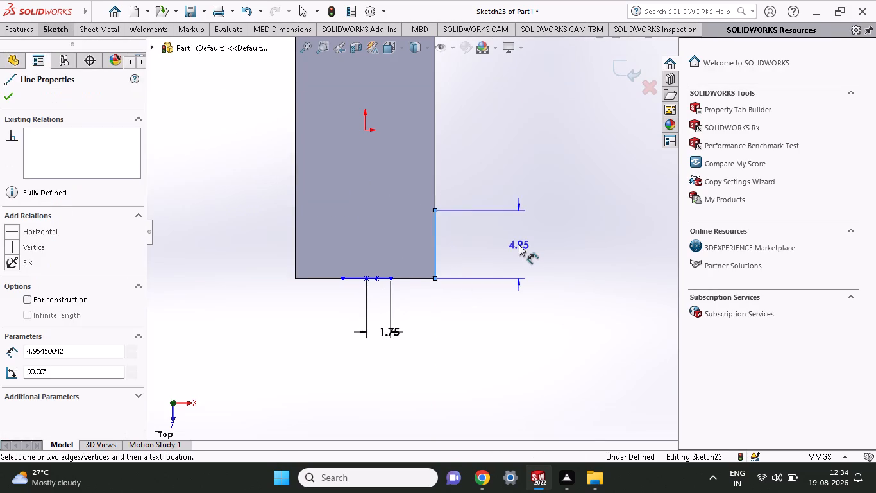
{"action": "left_click", "coordinate": [519, 245]}
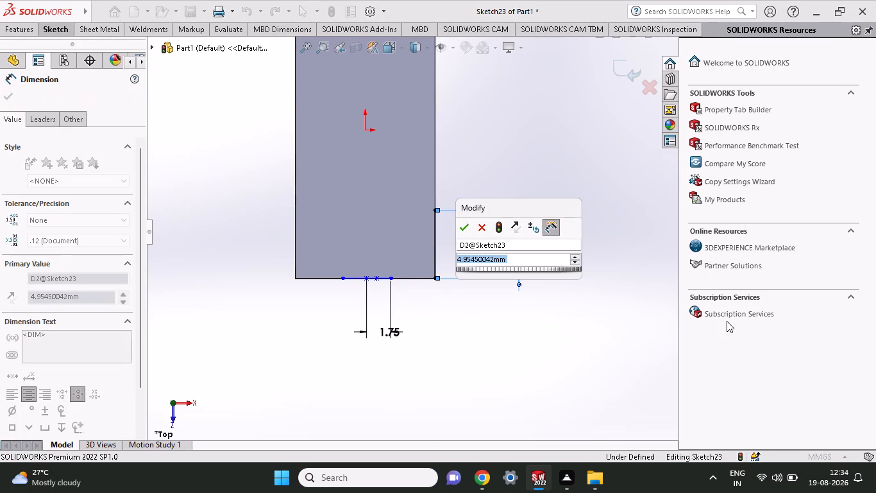
{"action": "type", "text": "3.35"}
{"action": "key", "text": "Return"}
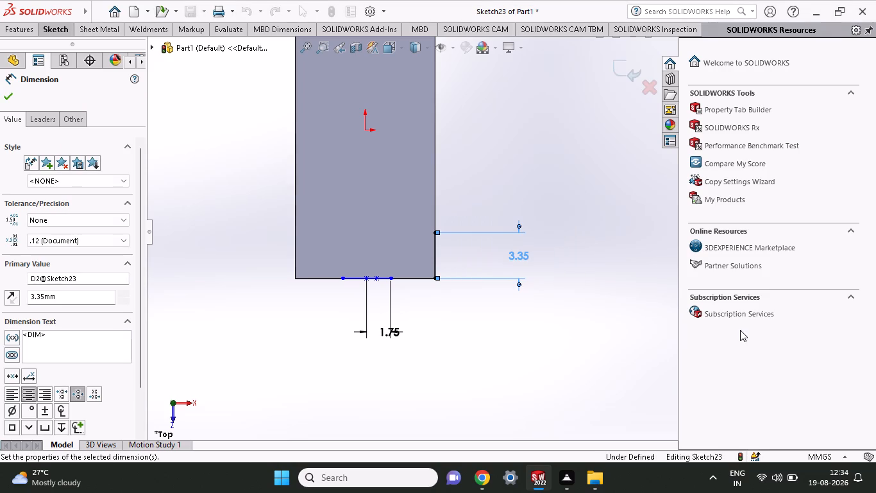
Sketch a diagonal line joining the short-edge line's endpoint to the free end of the 3.35 mm line.
{"action": "left_click", "coordinate": [51, 23]}
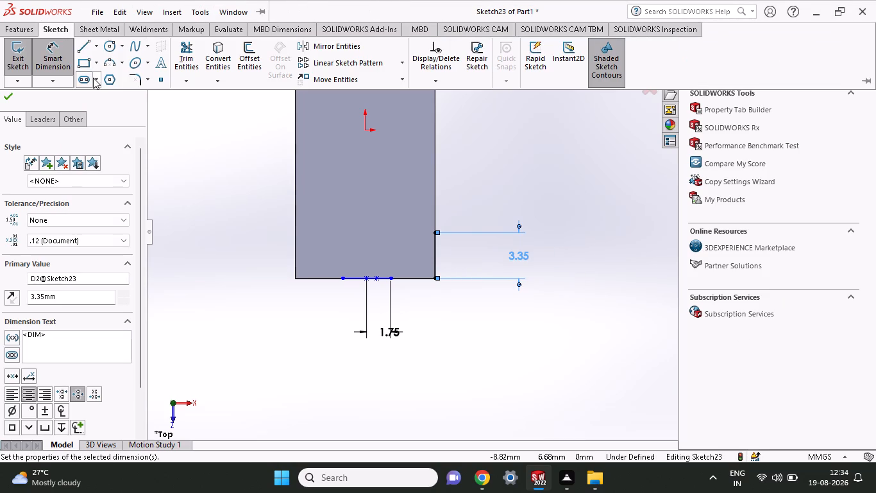
{"action": "left_click", "coordinate": [80, 46]}
{"action": "left_click", "coordinate": [393, 277]}
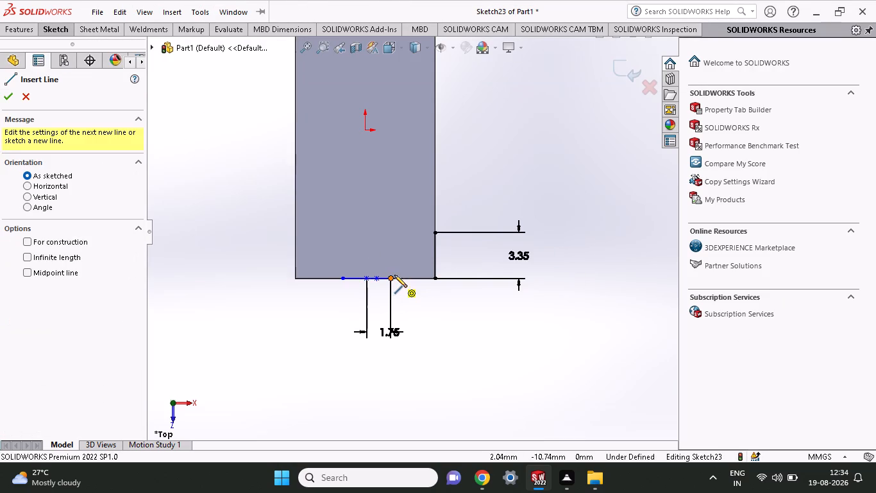
{"action": "left_click", "coordinate": [435, 229]}
{"action": "right_click", "coordinate": [453, 123]}
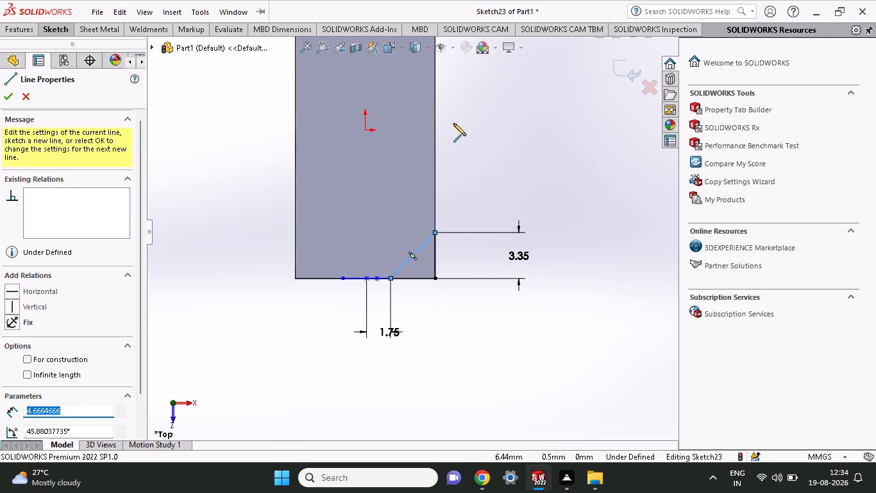
{"action": "left_click", "coordinate": [476, 136]}
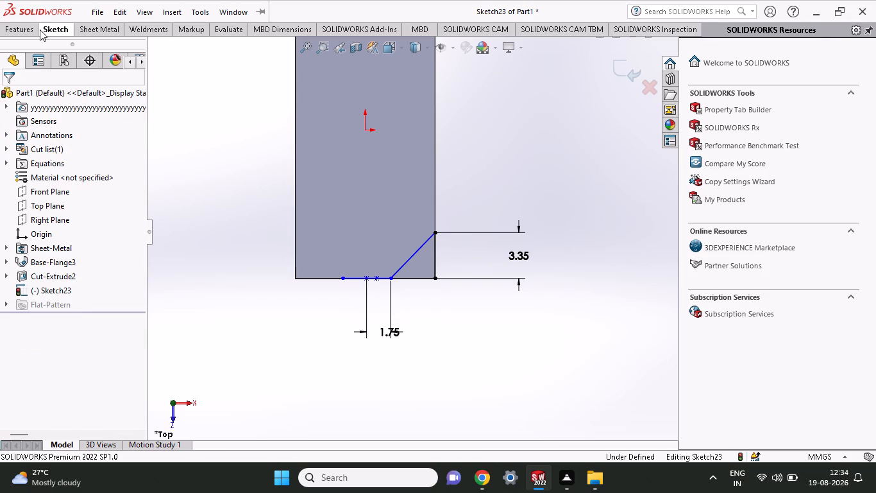
Sketch a vertical centerline about 4 mm long from the short-edge line's midpoint into the plate.
{"action": "left_click", "coordinate": [40, 30]}
{"action": "left_click", "coordinate": [94, 48]}
{"action": "left_click", "coordinate": [94, 78]}
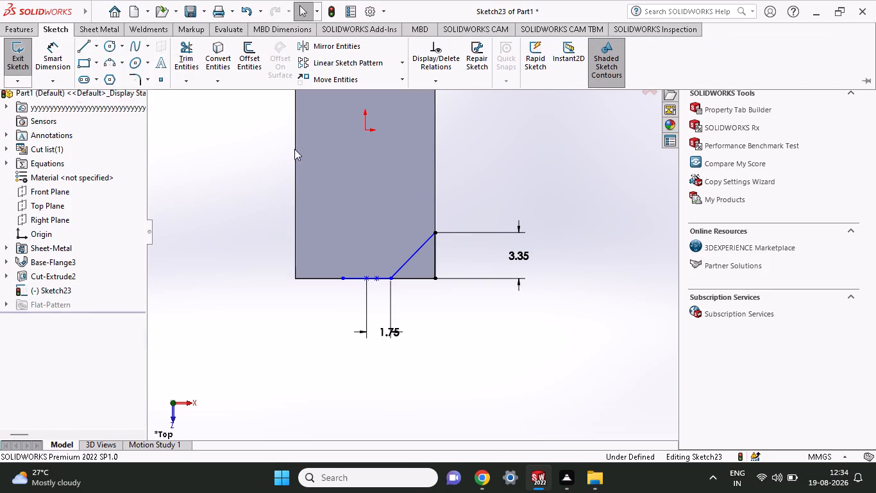
{"action": "left_click", "coordinate": [364, 279]}
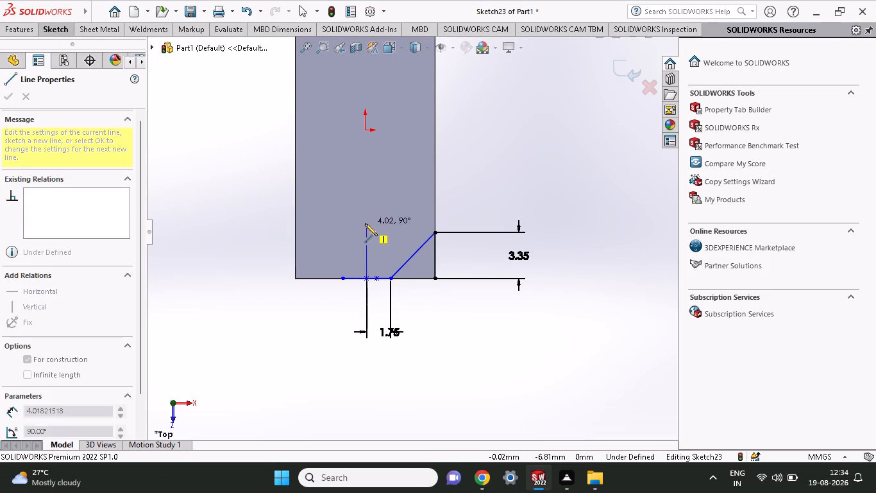
{"action": "left_click", "coordinate": [365, 223]}
{"action": "right_click", "coordinate": [209, 198]}
{"action": "left_click", "coordinate": [239, 208]}
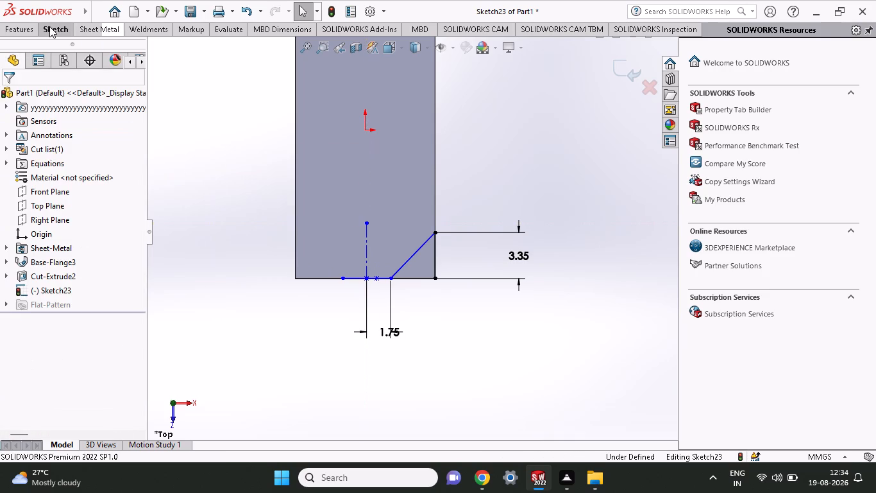
Start mirroring entities in the corner sketch with the Mirror Entities command.
{"action": "left_click", "coordinate": [49, 26]}
{"action": "left_click", "coordinate": [342, 46]}
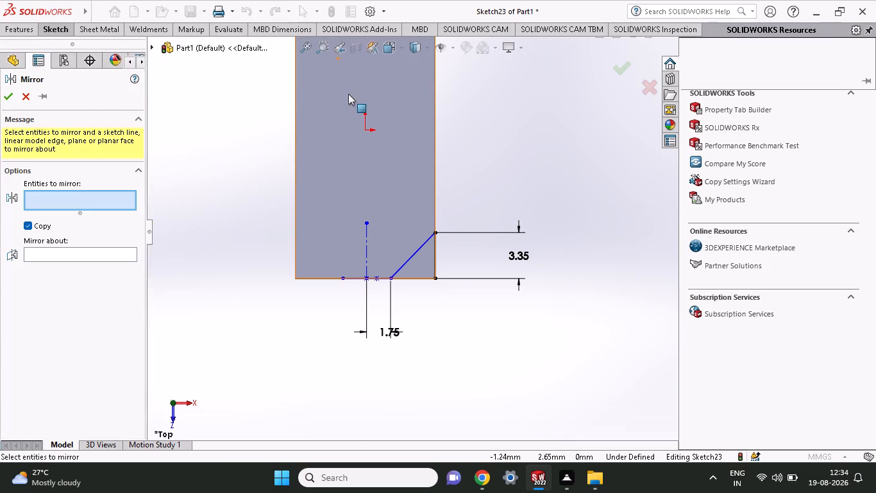
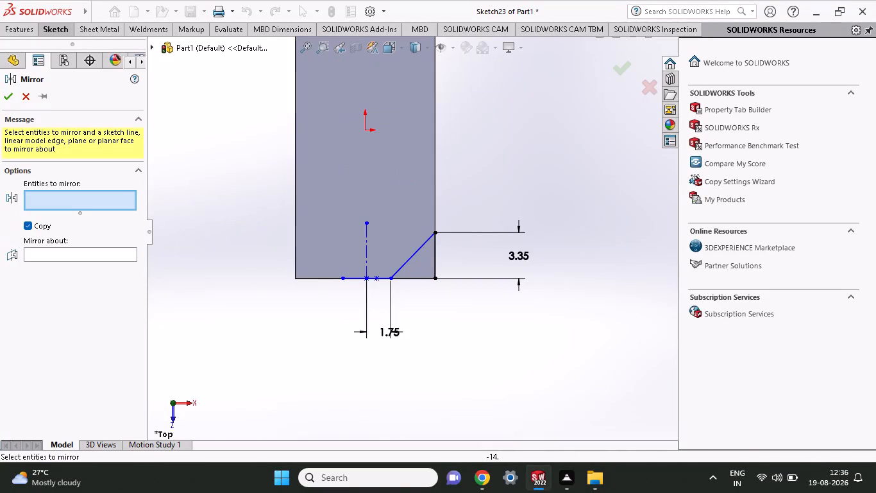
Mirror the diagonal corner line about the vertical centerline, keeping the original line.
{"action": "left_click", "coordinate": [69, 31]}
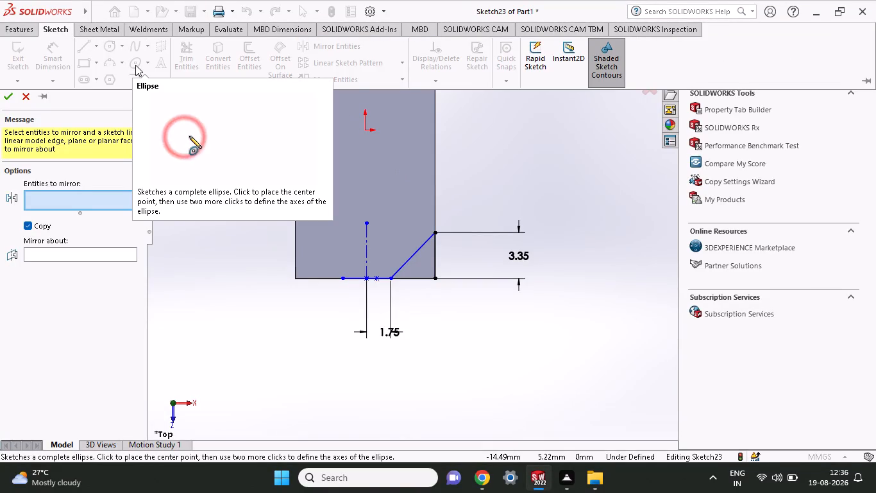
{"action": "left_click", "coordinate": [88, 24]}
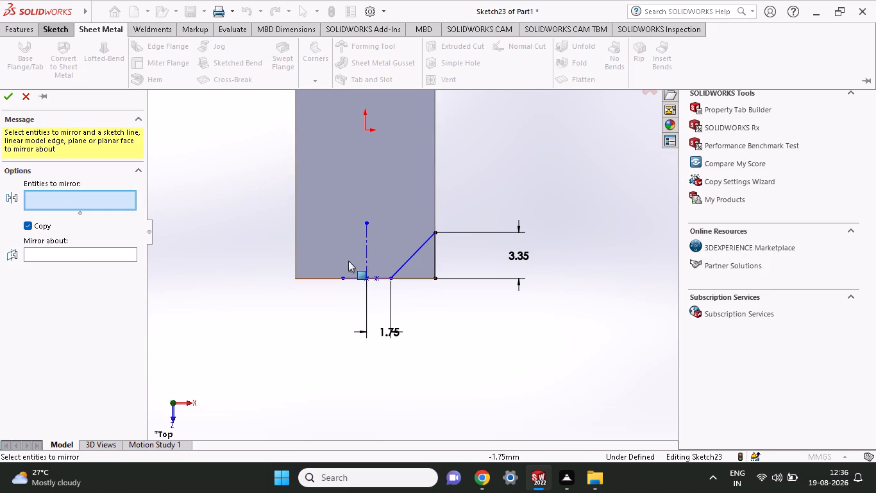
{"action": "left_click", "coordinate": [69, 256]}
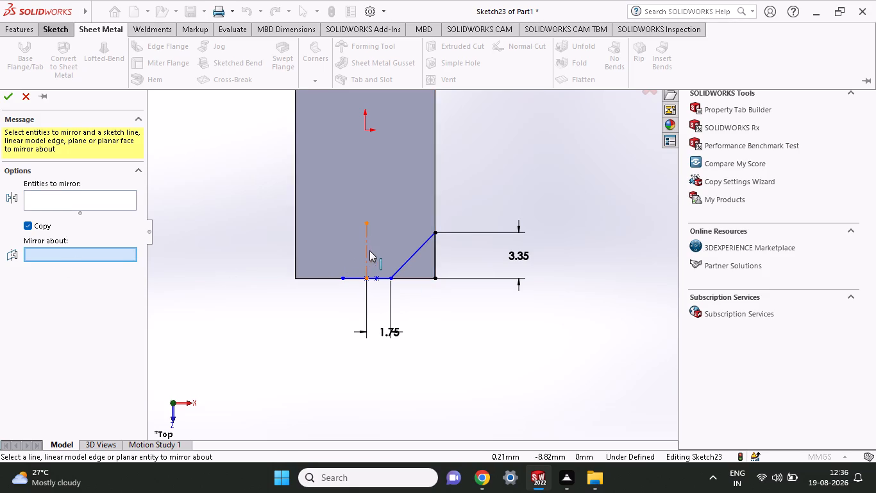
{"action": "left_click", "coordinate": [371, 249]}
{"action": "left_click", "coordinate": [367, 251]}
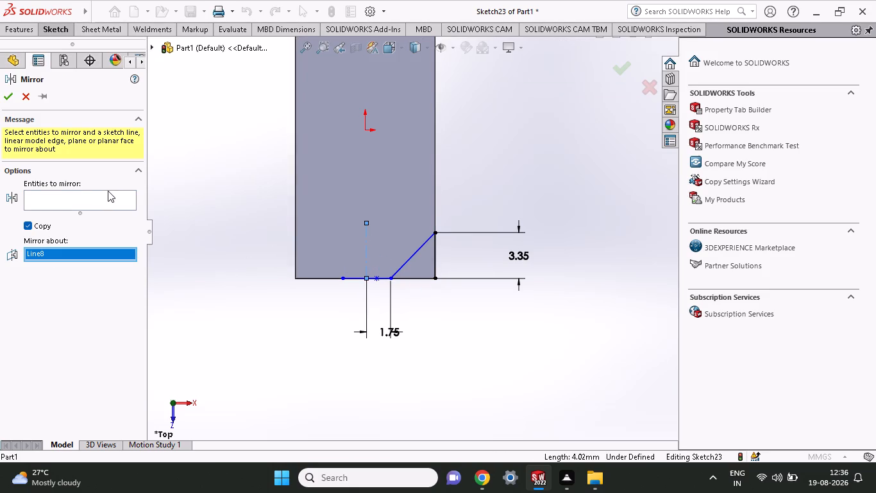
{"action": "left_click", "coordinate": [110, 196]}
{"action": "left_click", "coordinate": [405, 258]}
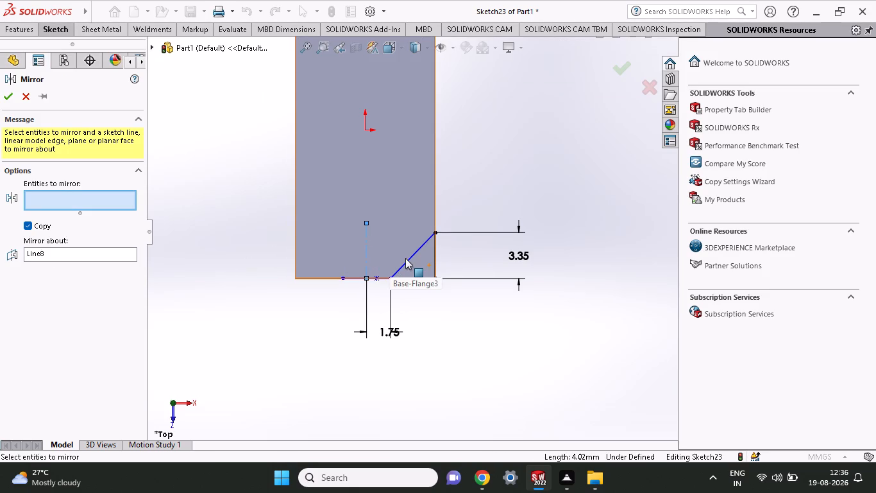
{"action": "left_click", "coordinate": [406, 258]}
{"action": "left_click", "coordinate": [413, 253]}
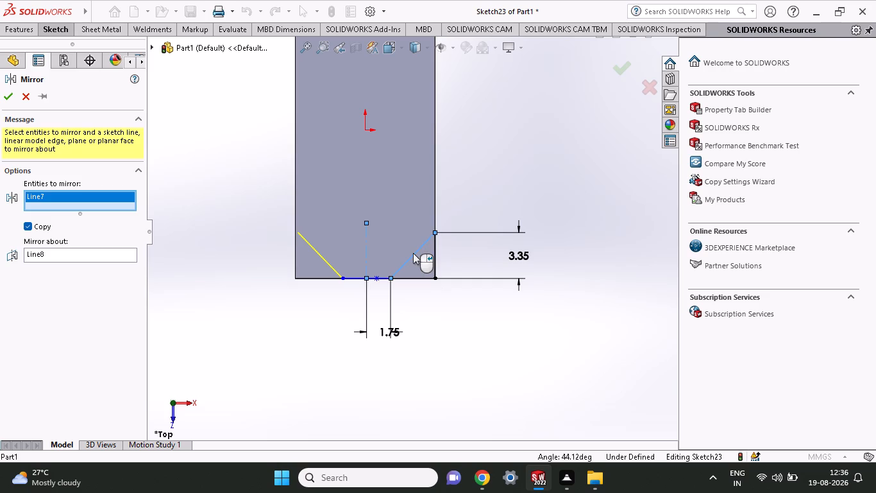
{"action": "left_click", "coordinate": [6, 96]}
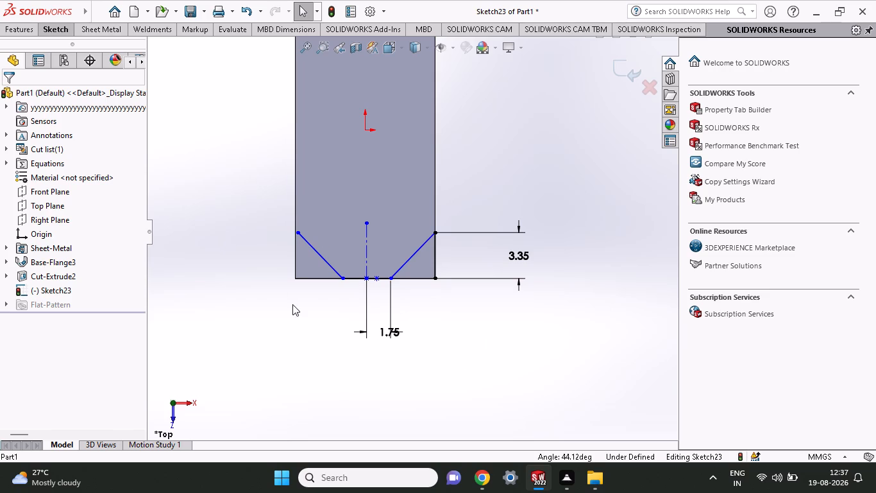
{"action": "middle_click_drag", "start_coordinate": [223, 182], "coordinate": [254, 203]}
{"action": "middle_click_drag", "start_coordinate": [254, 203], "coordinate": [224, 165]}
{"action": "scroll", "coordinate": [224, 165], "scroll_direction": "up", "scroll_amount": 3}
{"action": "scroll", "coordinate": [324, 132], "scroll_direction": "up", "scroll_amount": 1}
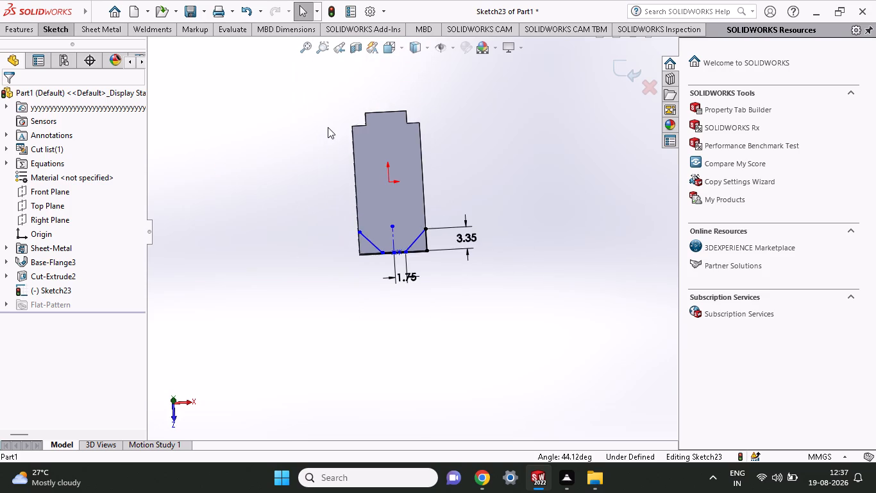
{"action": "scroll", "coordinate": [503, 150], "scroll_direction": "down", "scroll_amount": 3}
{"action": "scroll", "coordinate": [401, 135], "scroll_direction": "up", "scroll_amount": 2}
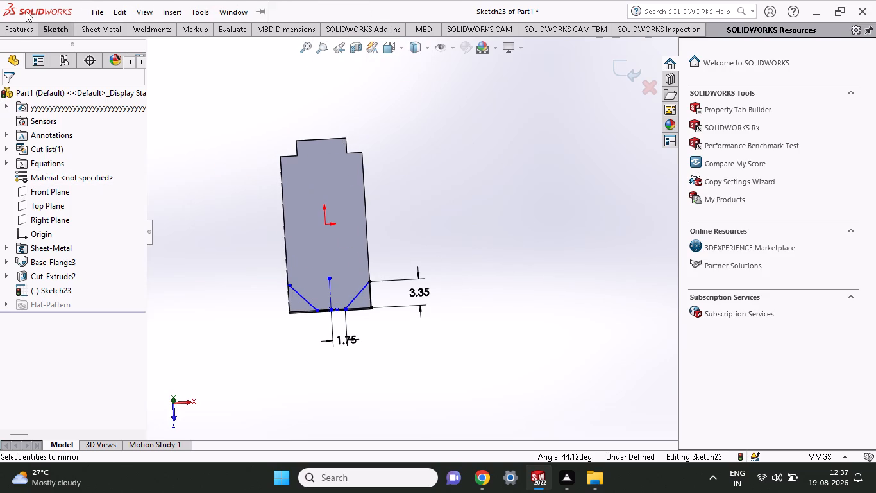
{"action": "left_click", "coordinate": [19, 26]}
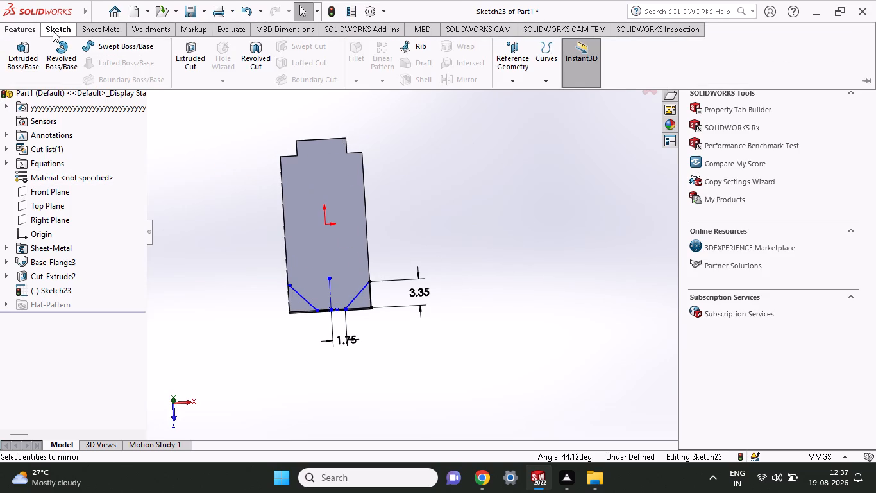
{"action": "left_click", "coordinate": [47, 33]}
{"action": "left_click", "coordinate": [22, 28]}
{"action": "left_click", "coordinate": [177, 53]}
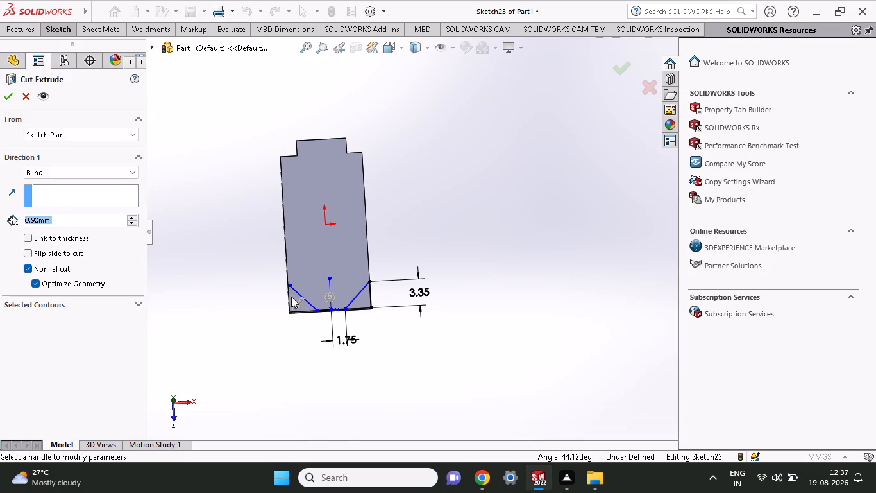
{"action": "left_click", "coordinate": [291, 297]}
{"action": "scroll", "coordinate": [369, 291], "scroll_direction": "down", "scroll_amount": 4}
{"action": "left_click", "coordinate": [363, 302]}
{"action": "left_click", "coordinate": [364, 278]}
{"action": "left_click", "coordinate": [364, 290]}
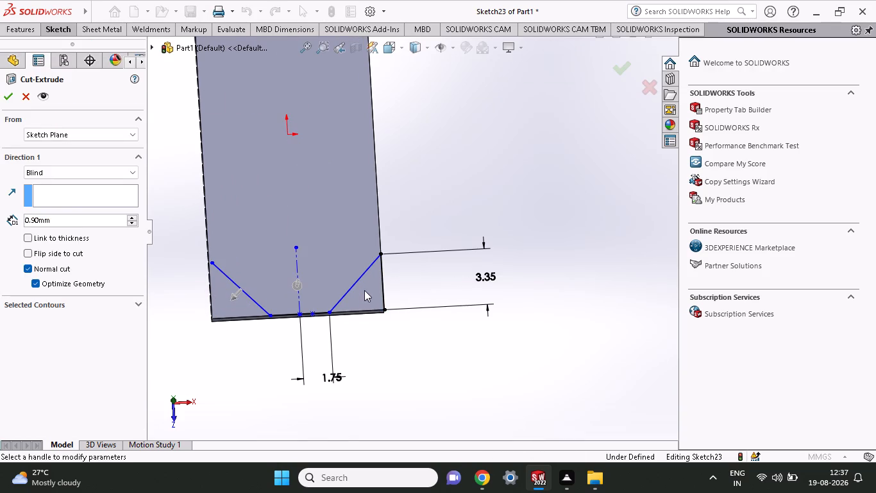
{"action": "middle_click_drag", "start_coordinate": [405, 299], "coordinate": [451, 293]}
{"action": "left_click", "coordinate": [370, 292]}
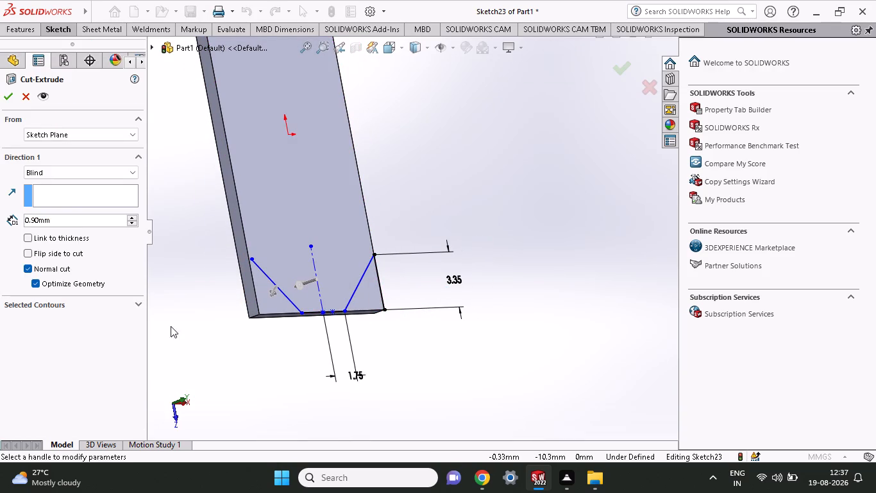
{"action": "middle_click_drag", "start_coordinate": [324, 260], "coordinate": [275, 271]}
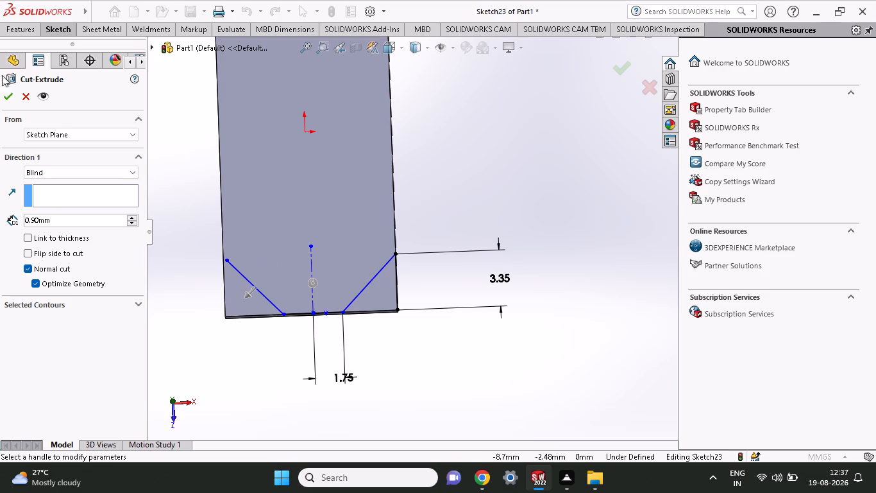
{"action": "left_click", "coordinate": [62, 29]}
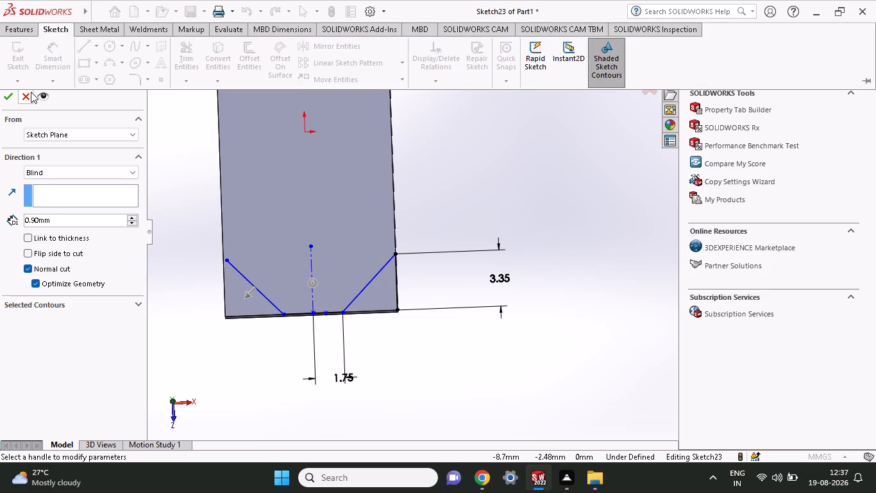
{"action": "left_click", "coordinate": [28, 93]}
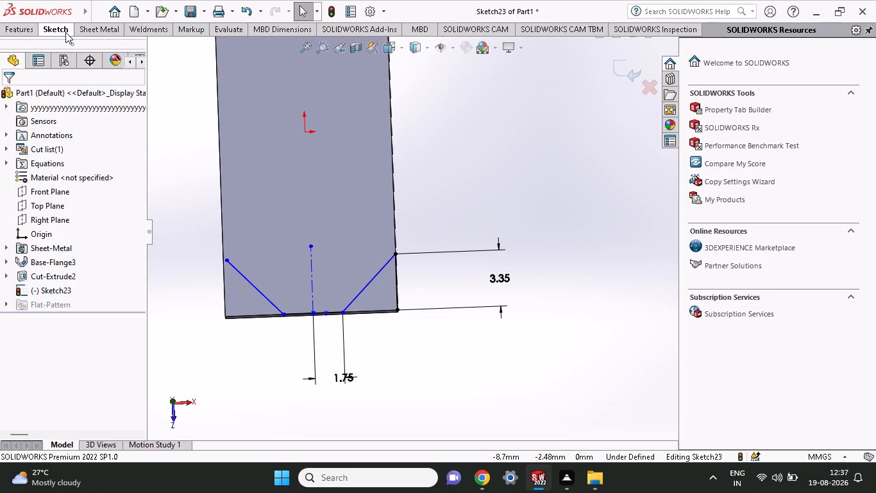
Sketch a 3.35 mm vertical line along the long edge from the original diagonal's upper end to the plate corner.
{"action": "left_click", "coordinate": [65, 32]}
{"action": "left_click", "coordinate": [83, 46]}
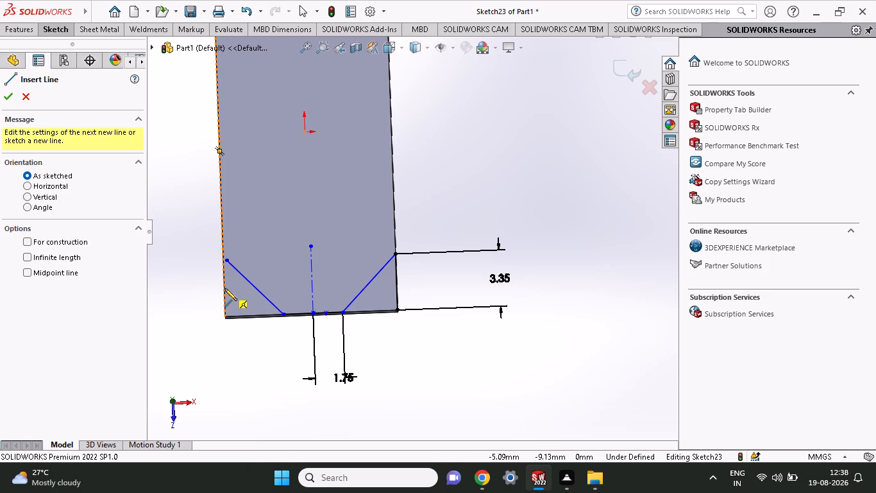
{"action": "left_click", "coordinate": [398, 252]}
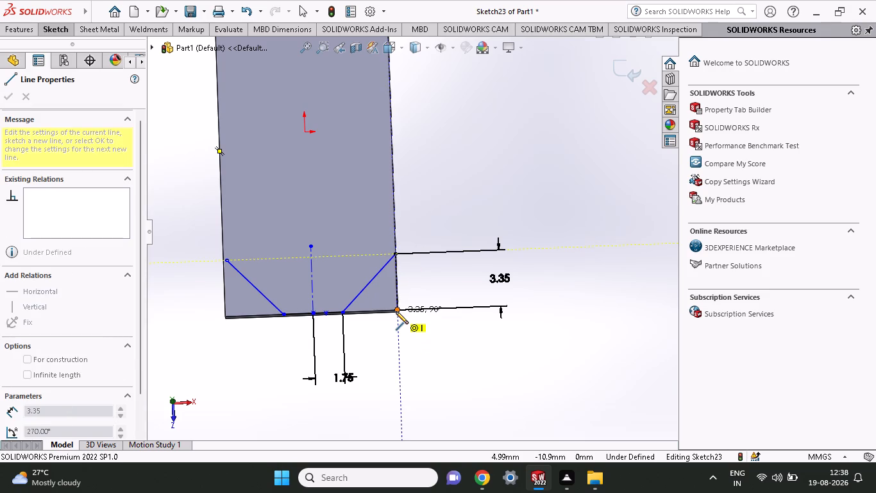
{"action": "left_click", "coordinate": [396, 311]}
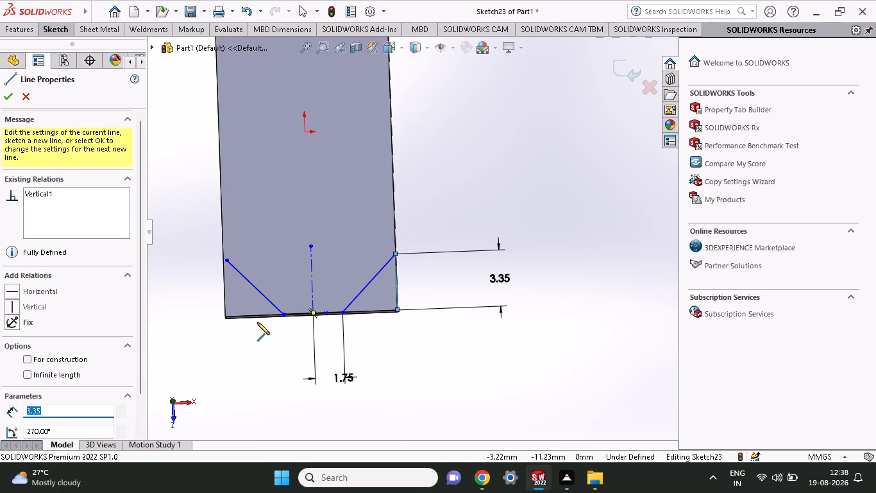
{"action": "left_click", "coordinate": [342, 310]}
{"action": "right_click", "coordinate": [398, 360]}
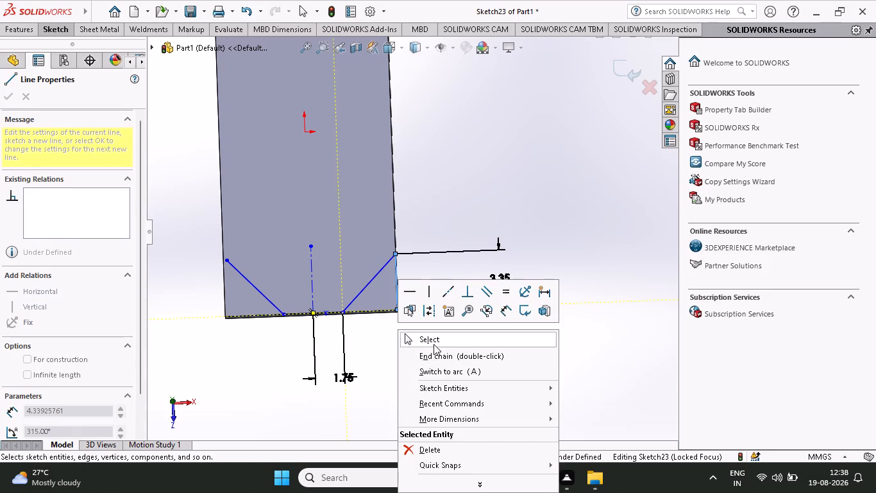
{"action": "left_click", "coordinate": [434, 344]}
Outline the opposite corner with a vertical line level with the diagonals' upper ends and a horizontal line about 3.45 mm long.
{"action": "middle_click_drag", "start_coordinate": [434, 344], "coordinate": [434, 402]}
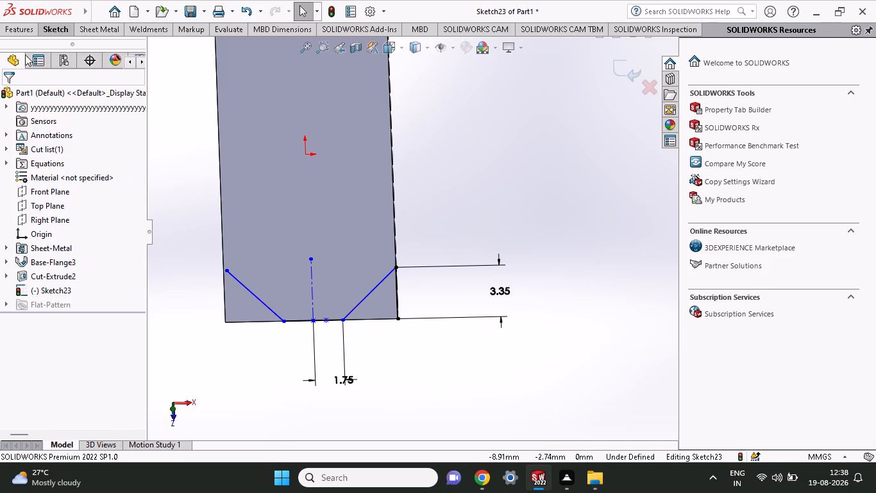
{"action": "left_click", "coordinate": [65, 27]}
{"action": "left_click", "coordinate": [90, 46]}
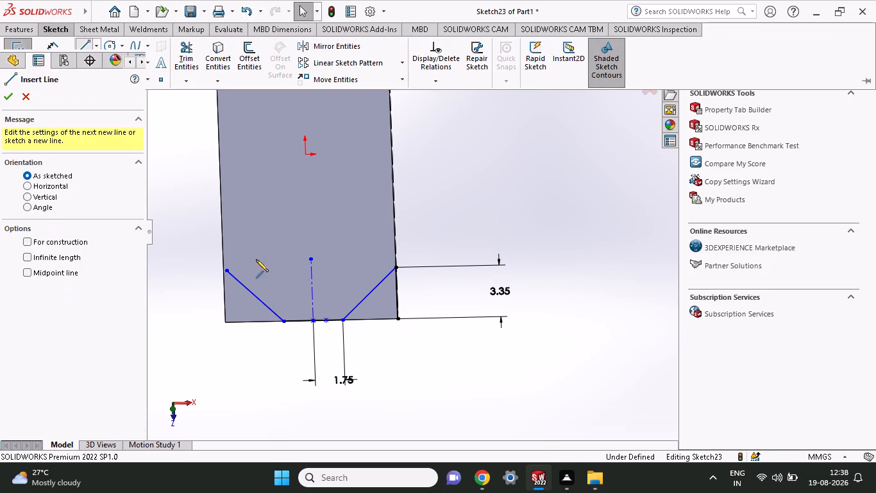
{"action": "left_click", "coordinate": [222, 268]}
{"action": "left_click", "coordinate": [223, 319]}
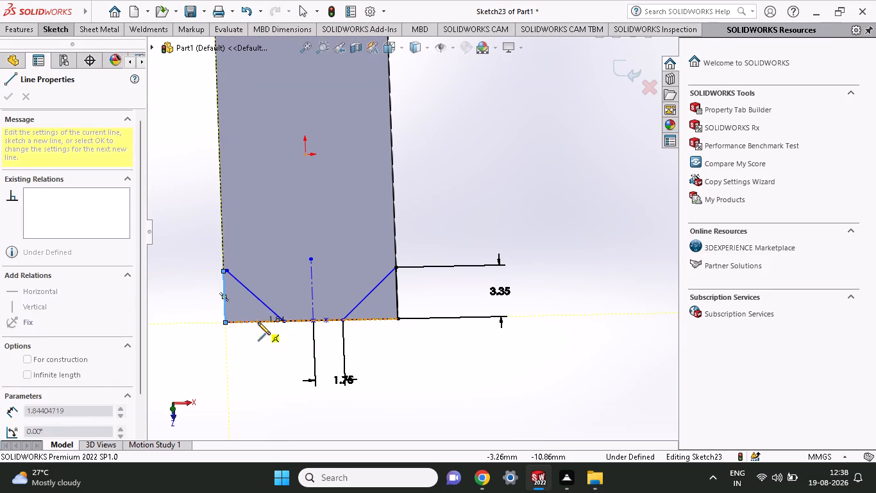
{"action": "left_click", "coordinate": [282, 320]}
{"action": "right_click", "coordinate": [276, 338]}
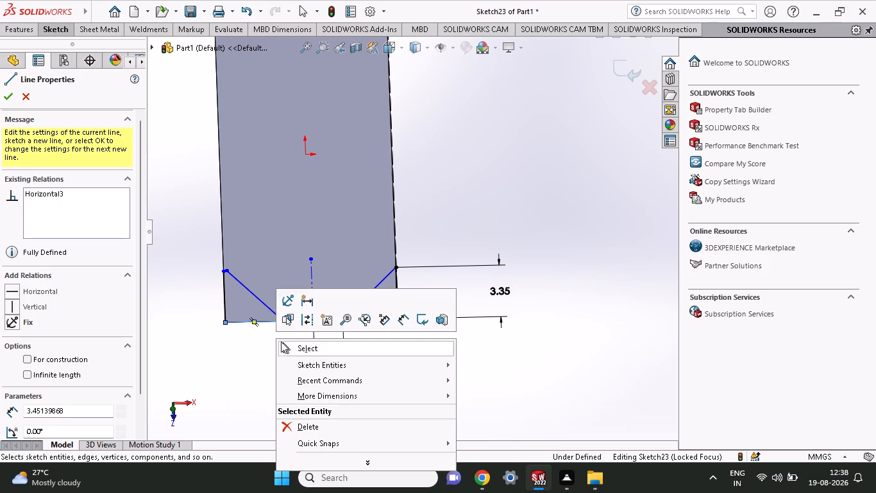
{"action": "left_click", "coordinate": [285, 343]}
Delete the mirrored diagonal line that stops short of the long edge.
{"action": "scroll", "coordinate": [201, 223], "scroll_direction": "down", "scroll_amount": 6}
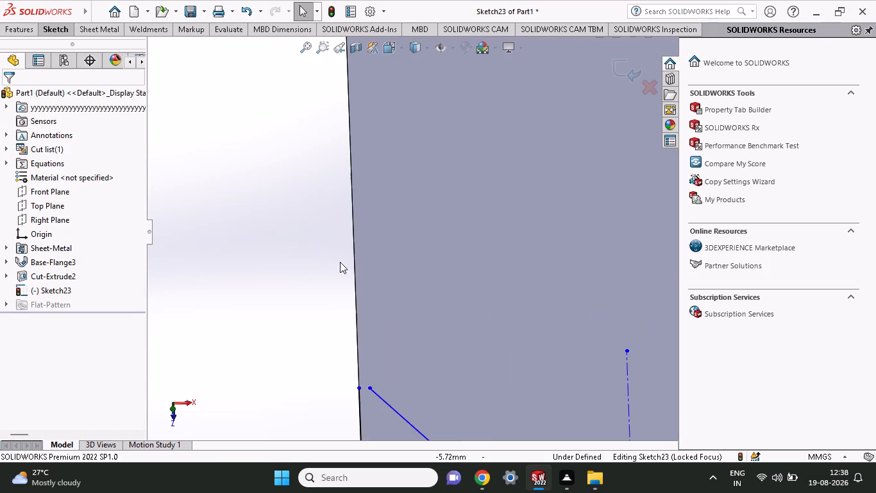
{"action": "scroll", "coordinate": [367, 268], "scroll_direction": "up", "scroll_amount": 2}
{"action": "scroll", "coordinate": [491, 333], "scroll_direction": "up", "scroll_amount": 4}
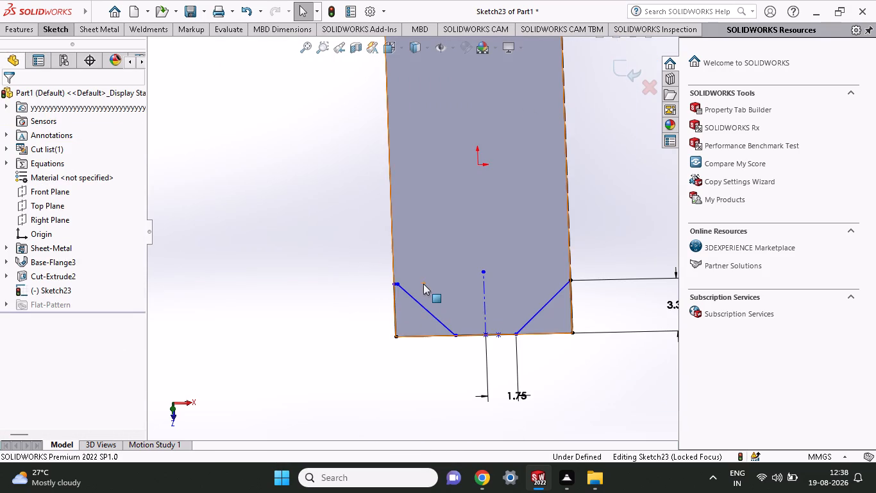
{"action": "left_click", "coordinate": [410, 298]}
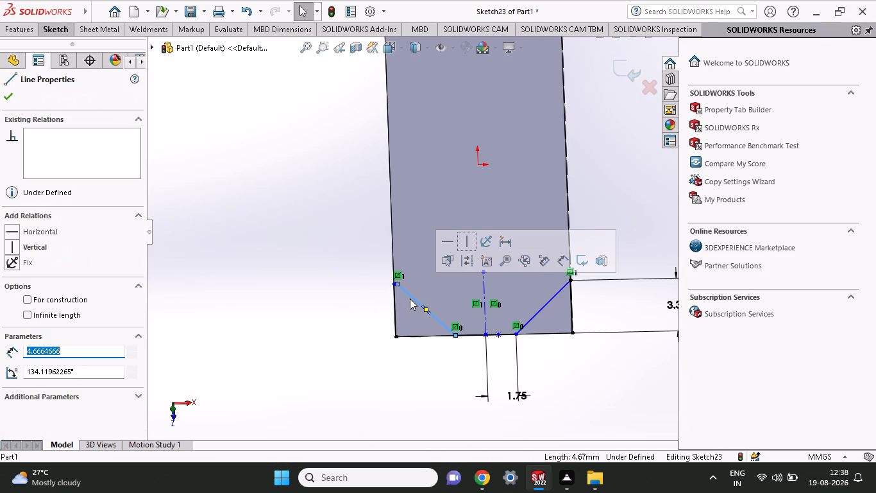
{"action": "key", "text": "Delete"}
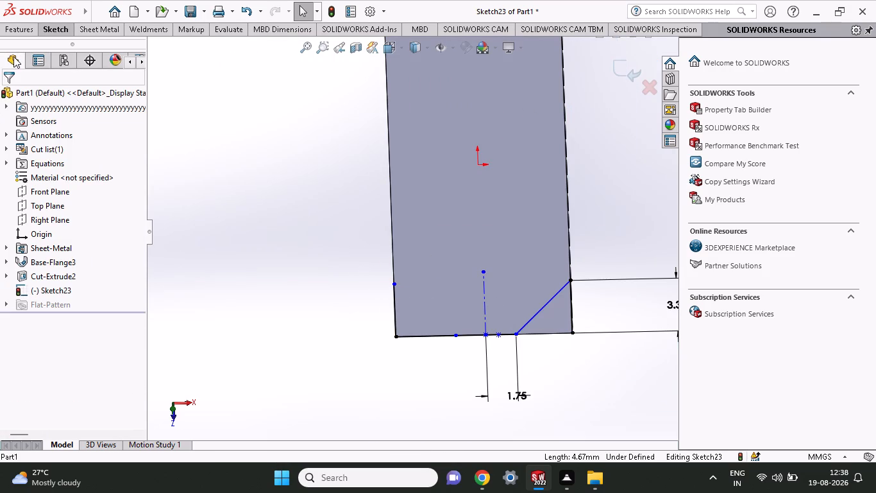
Sketch a diagonal line about 4.81 mm long joining the free ends of the second corner's two edge lines, closing the triangle.
{"action": "left_click", "coordinate": [51, 28]}
{"action": "left_click", "coordinate": [83, 45]}
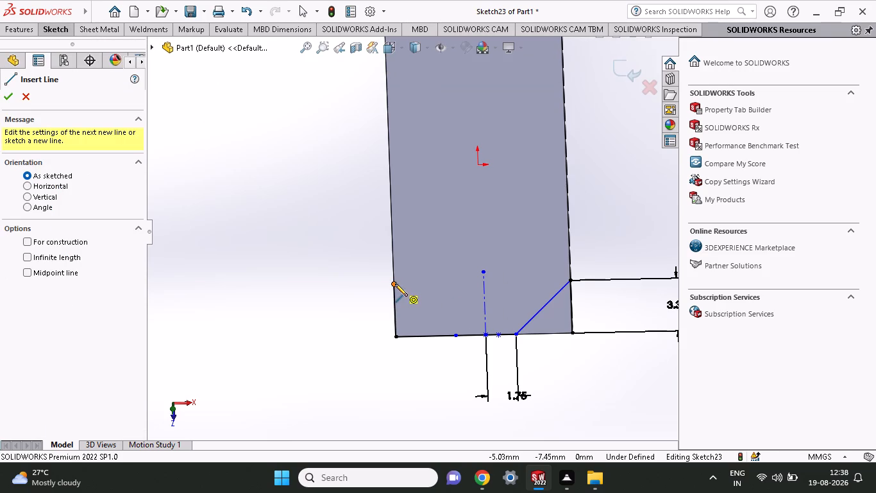
{"action": "left_click", "coordinate": [395, 284]}
{"action": "left_click", "coordinate": [454, 333]}
{"action": "right_click", "coordinate": [397, 368]}
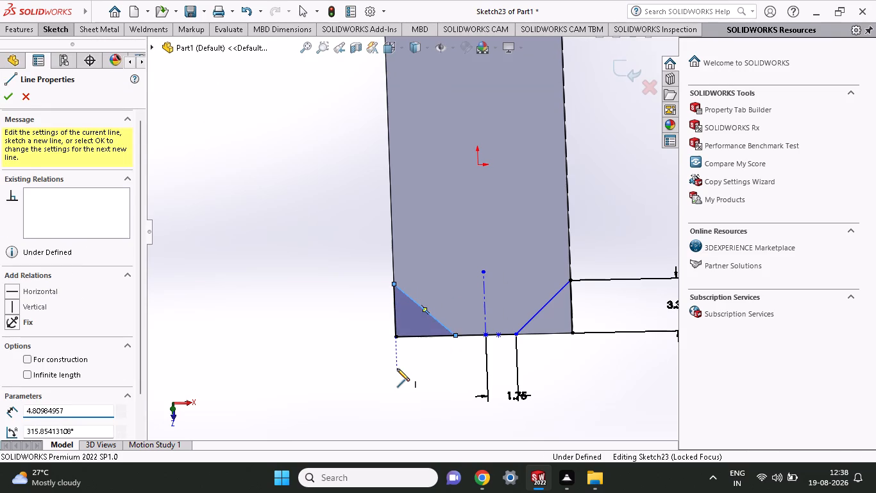
{"action": "left_click", "coordinate": [421, 368]}
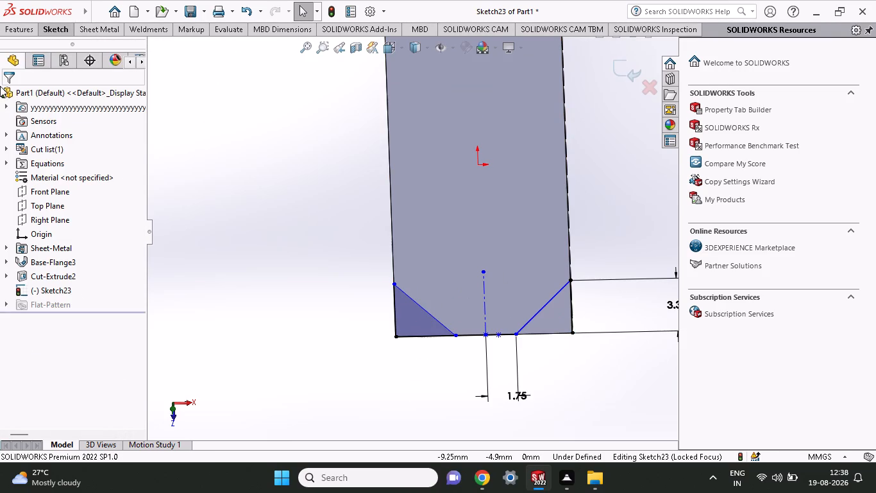
Cut-extrude the two triangular corner regions at the plate's end with a blind depth of 0.90 mm.
{"action": "left_click", "coordinate": [29, 22]}
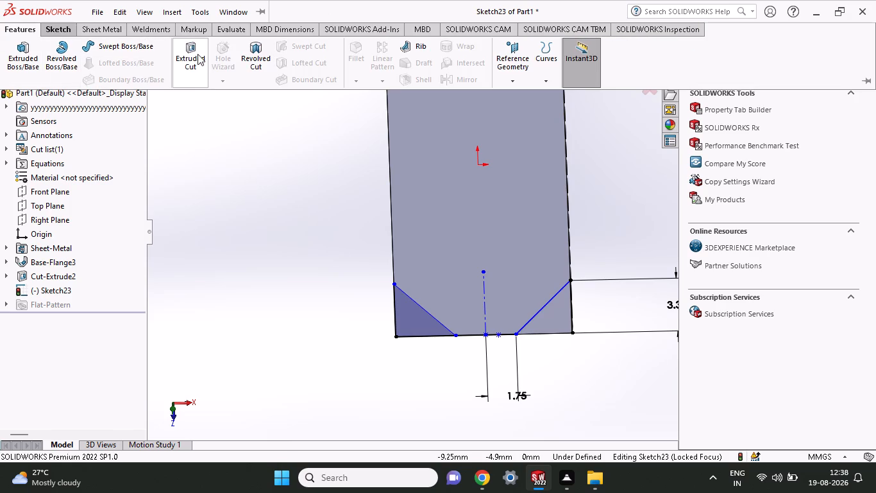
{"action": "left_click", "coordinate": [198, 54]}
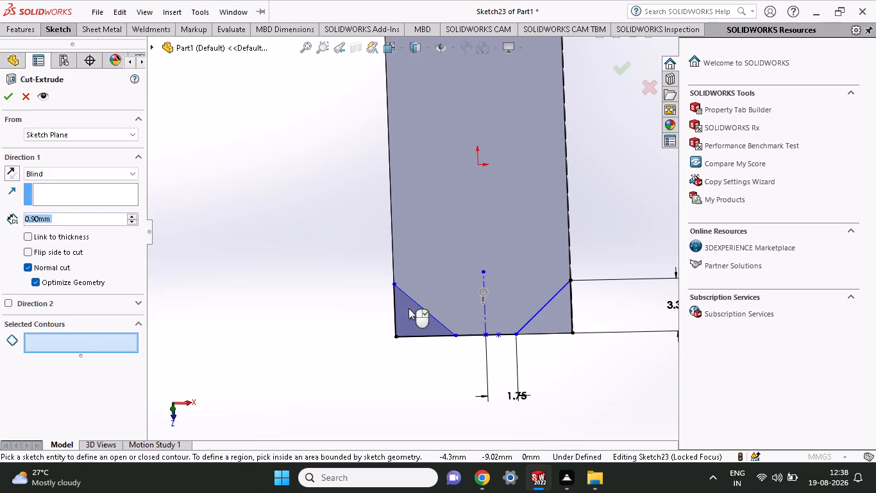
{"action": "left_click", "coordinate": [409, 308]}
{"action": "left_click", "coordinate": [543, 322]}
{"action": "middle_click_drag", "start_coordinate": [417, 392], "coordinate": [451, 391]}
{"action": "scroll", "coordinate": [451, 391], "scroll_direction": "up", "scroll_amount": 1}
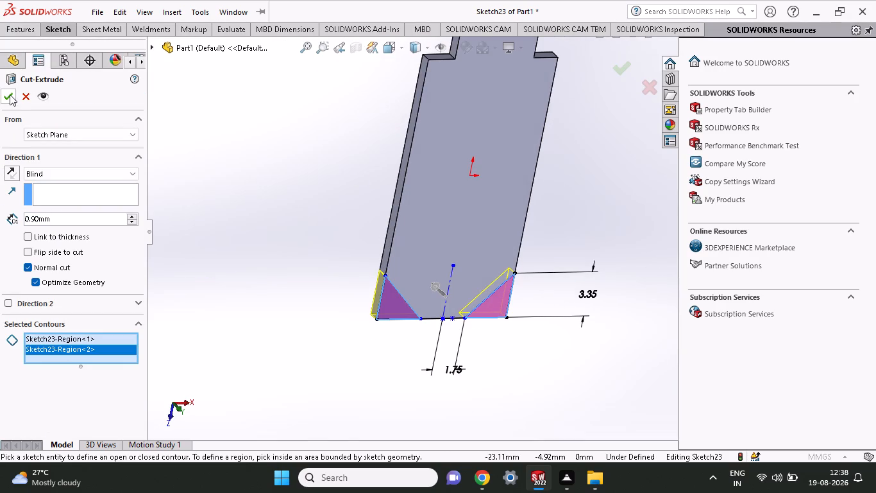
{"action": "left_click", "coordinate": [10, 94]}
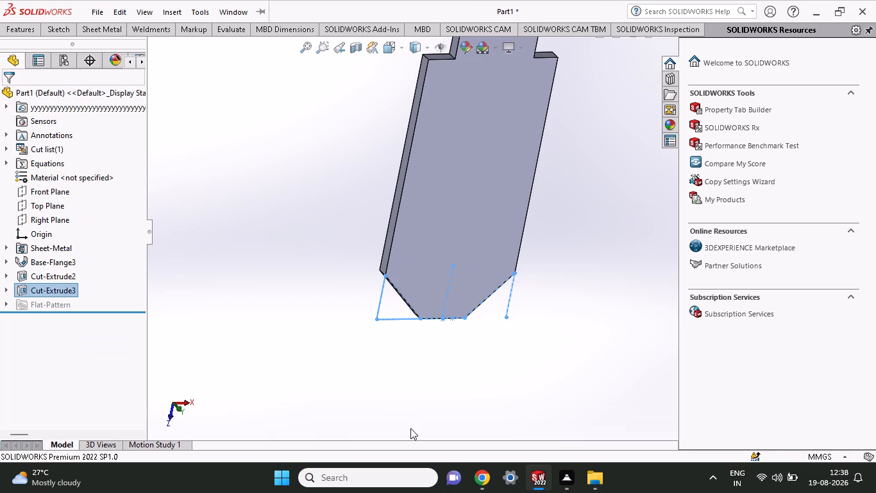
{"action": "left_click", "coordinate": [413, 428]}
Inspect the plate's angled corners, end edge and thickness from several viewing angles.
{"action": "middle_click_drag", "start_coordinate": [436, 367], "coordinate": [431, 279]}
{"action": "scroll", "coordinate": [436, 367], "scroll_direction": "up", "scroll_amount": 1}
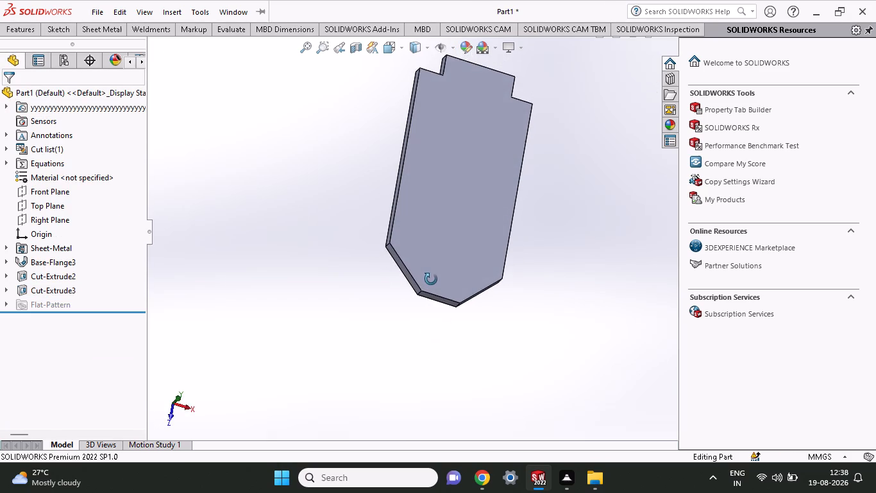
{"action": "middle_click_drag", "start_coordinate": [431, 279], "coordinate": [296, 261]}
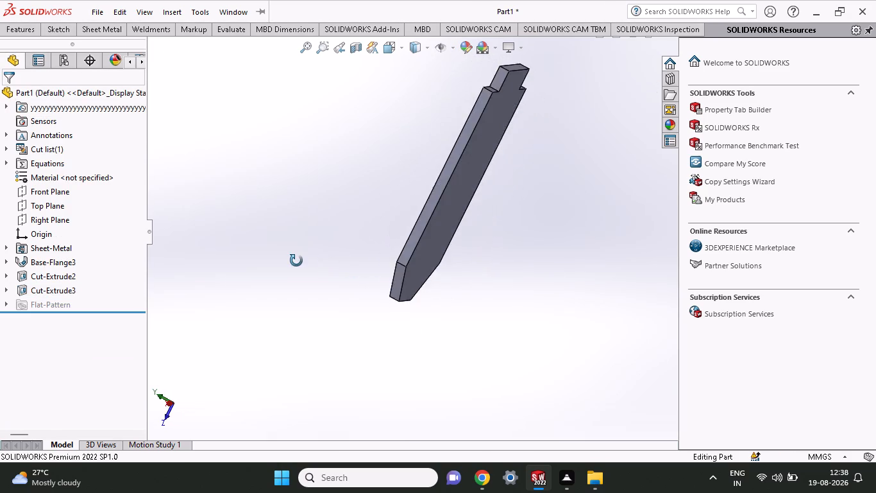
{"action": "middle_click_drag", "start_coordinate": [296, 261], "coordinate": [453, 297]}
{"action": "scroll", "coordinate": [453, 297], "scroll_direction": "up", "scroll_amount": 1}
{"action": "middle_click_drag", "start_coordinate": [453, 297], "coordinate": [453, 288]}
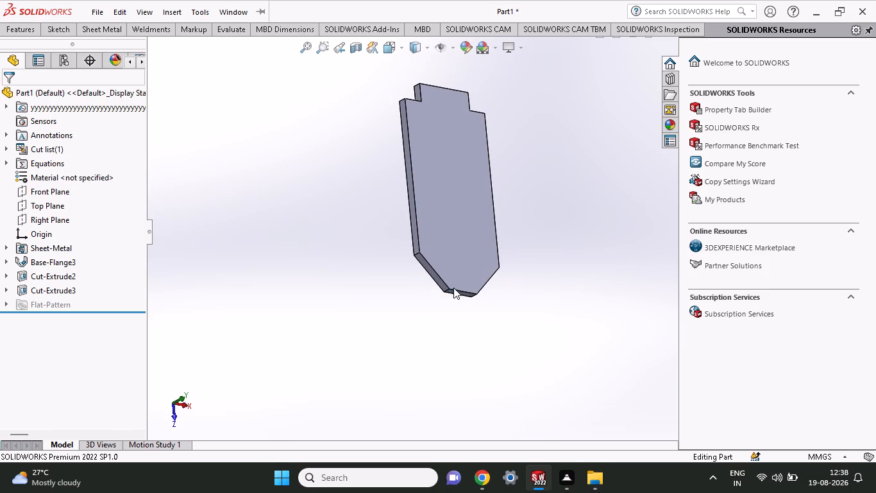
{"action": "scroll", "coordinate": [453, 288], "scroll_direction": "up", "scroll_amount": 3}
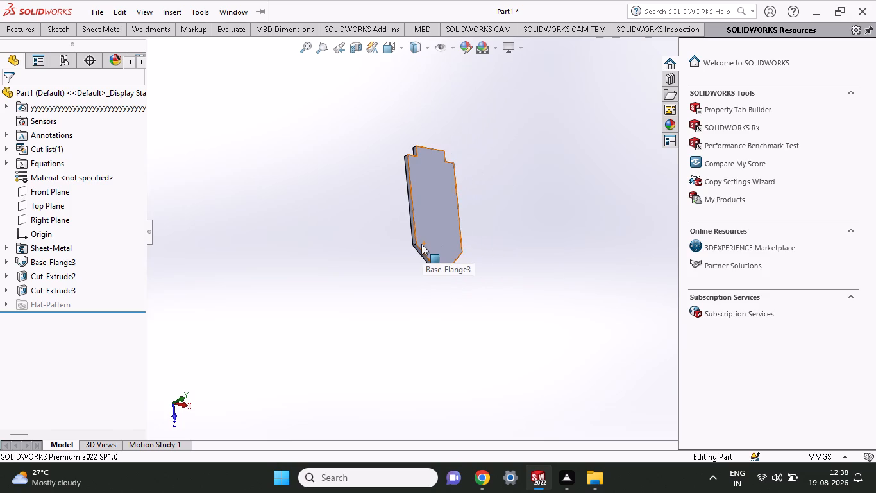
{"action": "scroll", "coordinate": [419, 255], "scroll_direction": "down", "scroll_amount": 2}
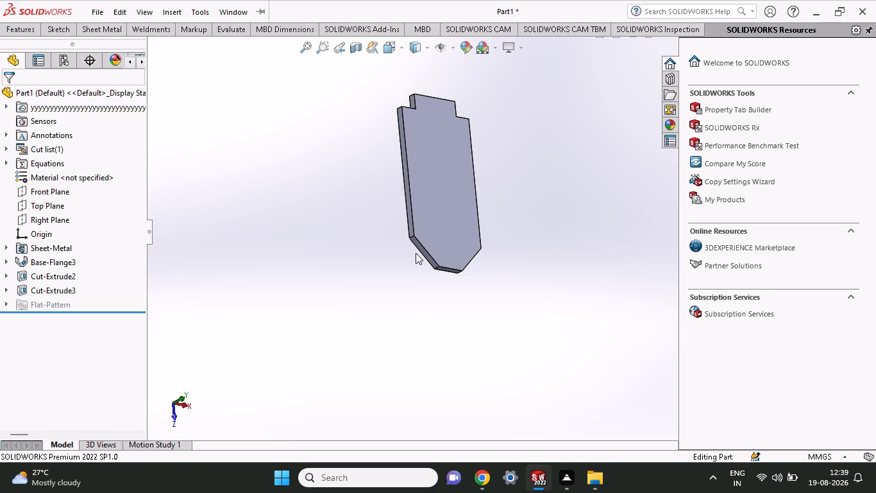
{"action": "scroll", "coordinate": [518, 120], "scroll_direction": "up", "scroll_amount": 1}
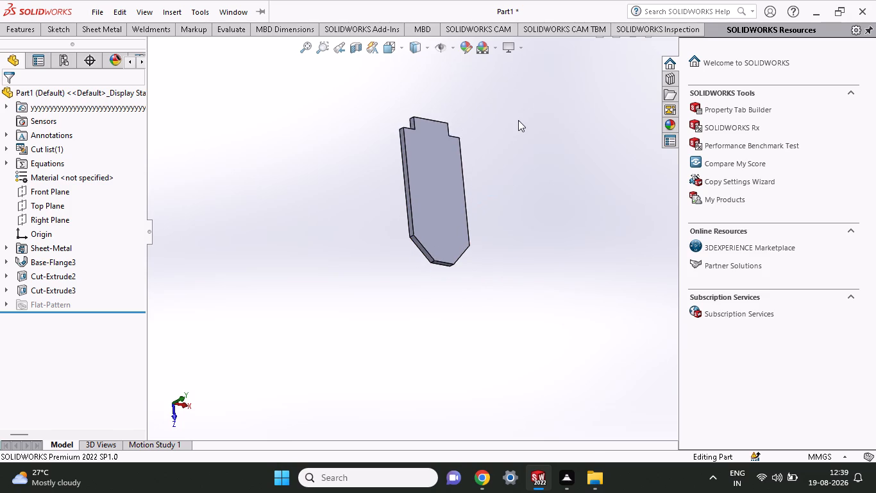
{"action": "scroll", "coordinate": [518, 120], "scroll_direction": "up", "scroll_amount": 1}
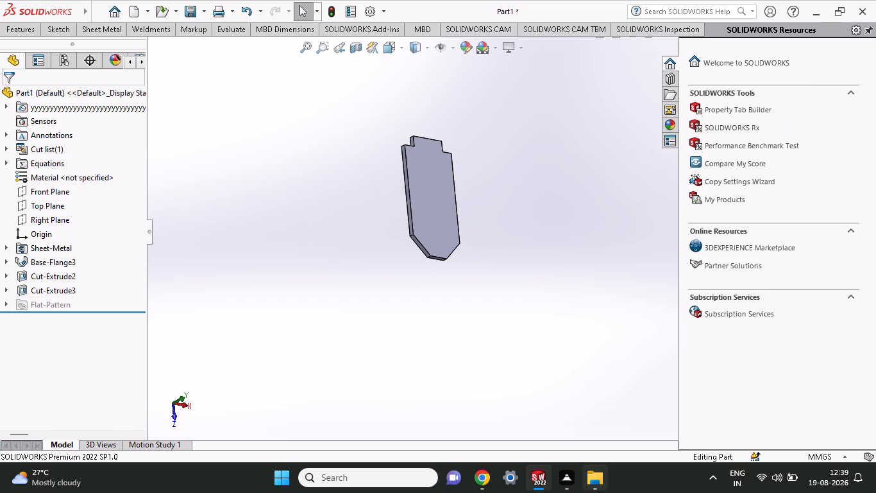